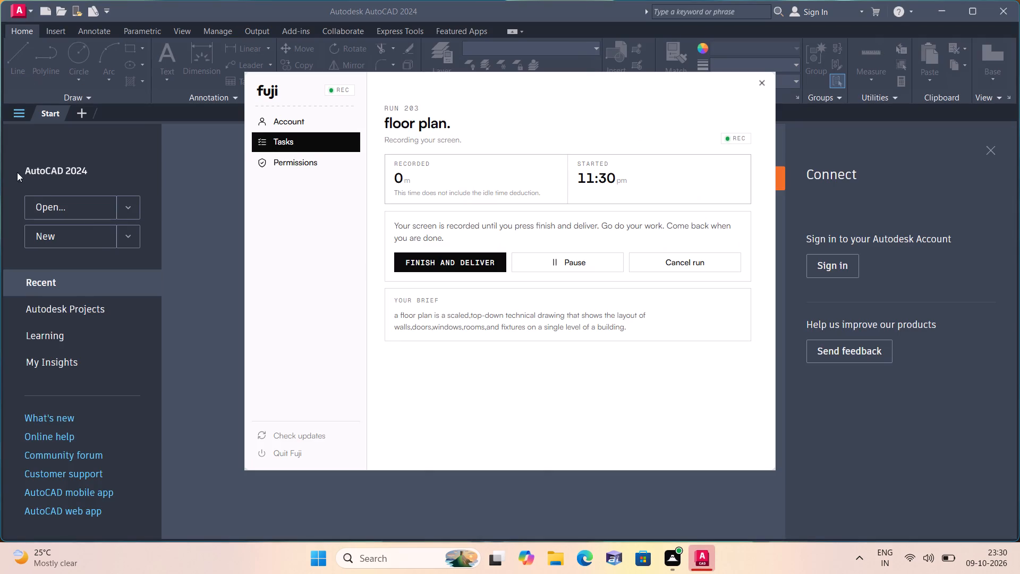
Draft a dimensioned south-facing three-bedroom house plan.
Create a new blank drawing.
double_click(104, 236)
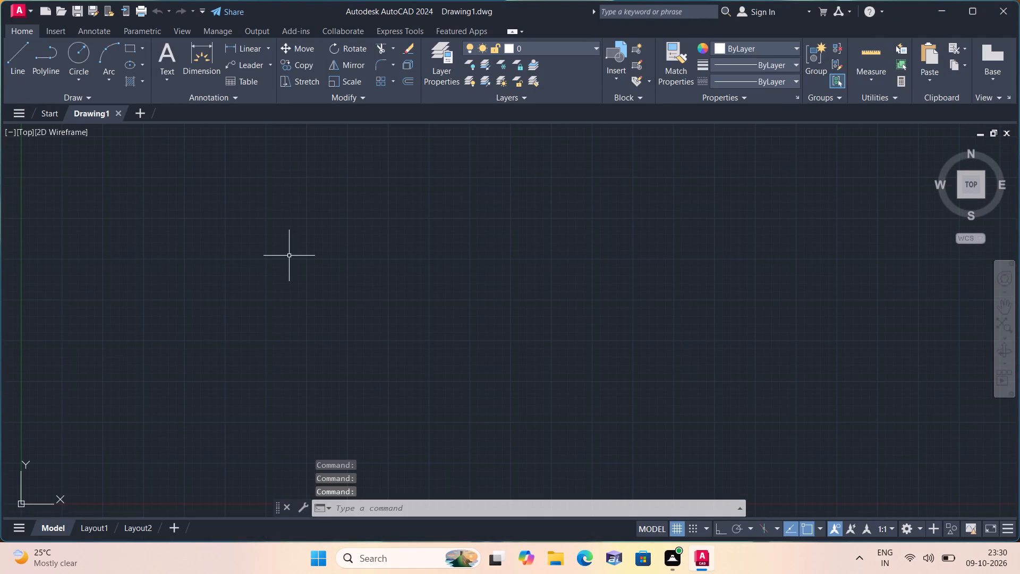
Set the model space limits from 0,0 to 1000,1000.
text(lim)
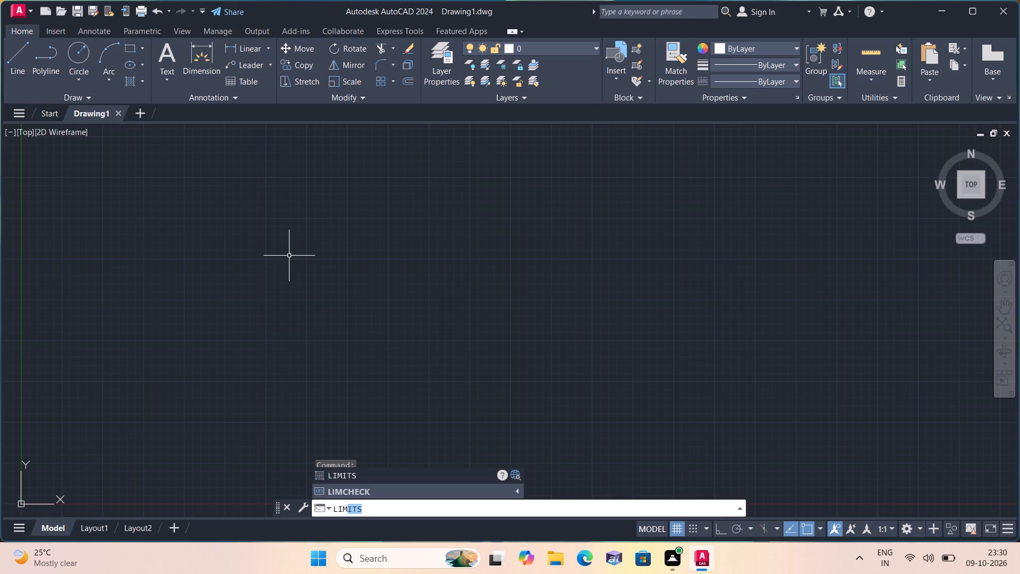
key(space)
text(0,0 1000,100)
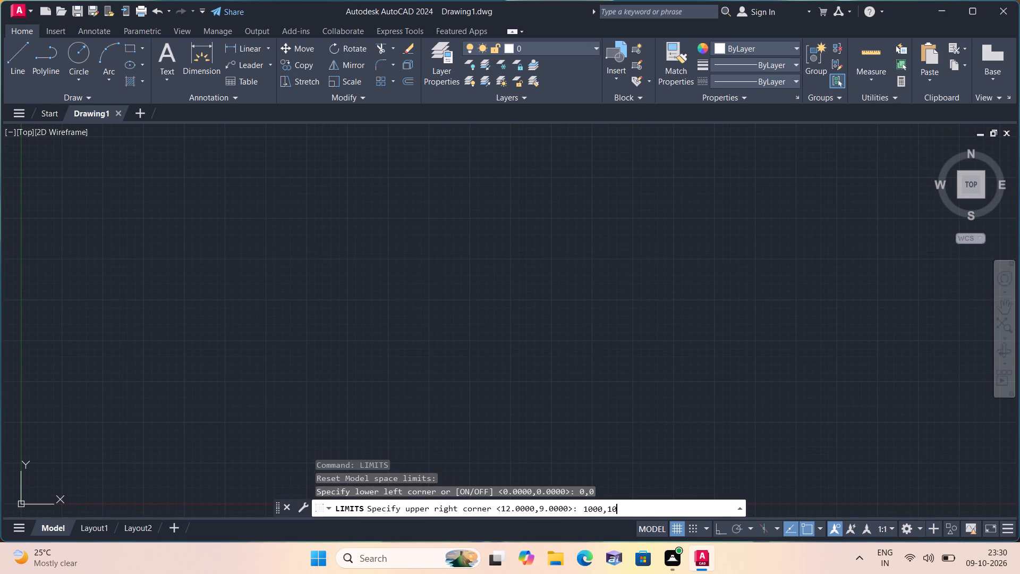
text(0)
key(space)
Configure the drawing units with Engineering length type and 0'-0" precision.
text(un)
key(space)
click(484, 184)
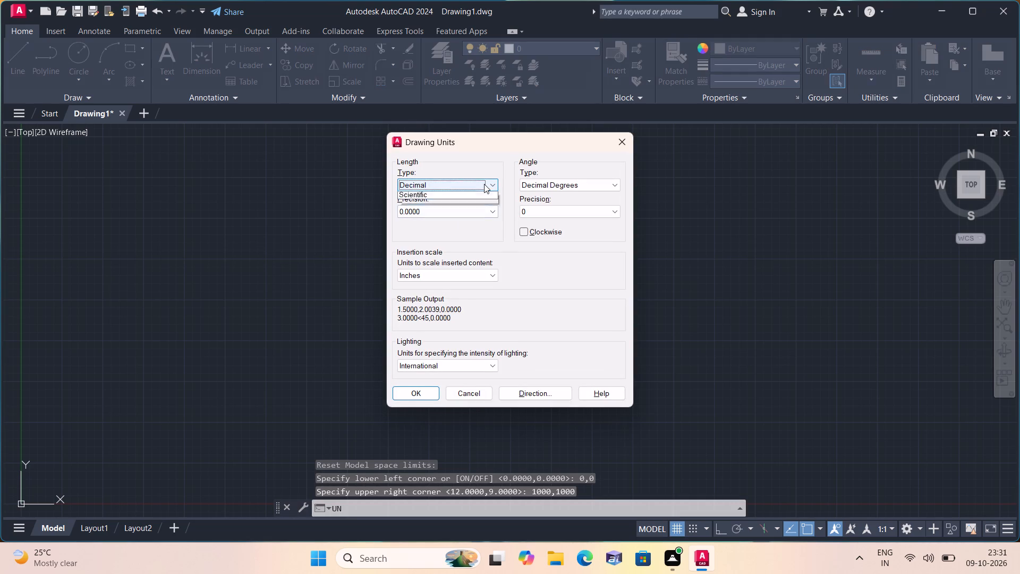
click(470, 214)
click(470, 208)
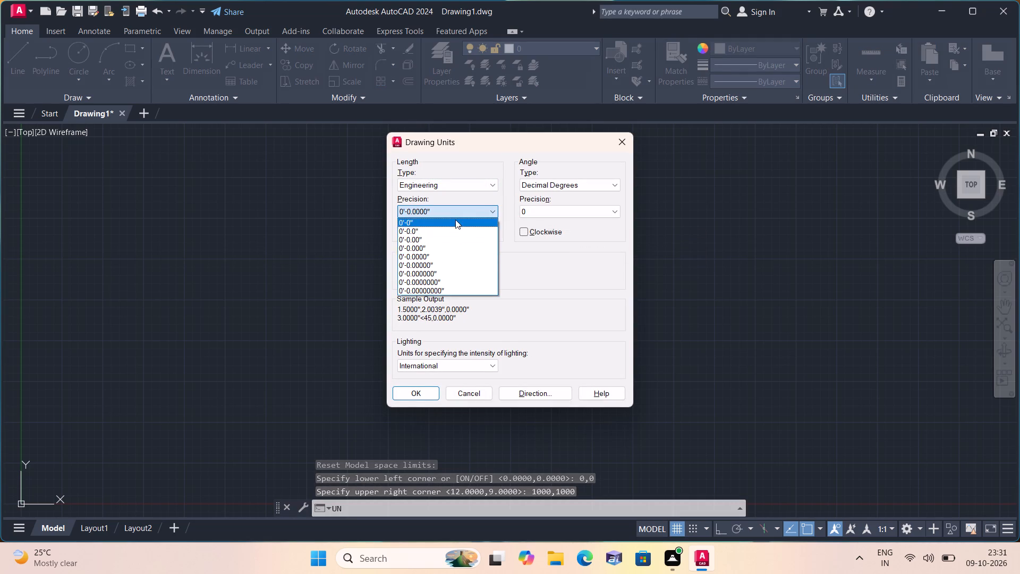
click(450, 222)
click(430, 394)
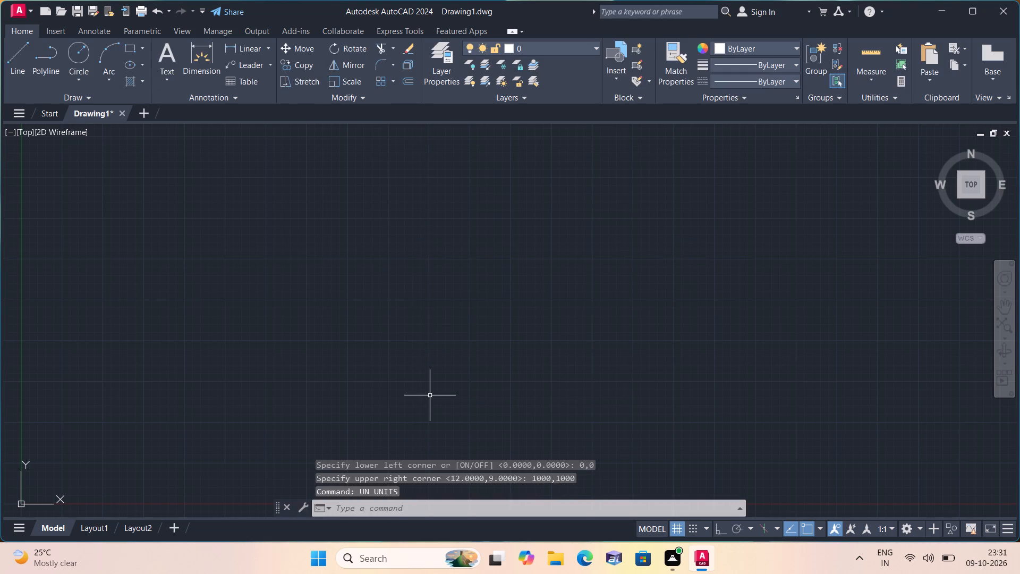
Modify the Standard dimension style to Engineering primary units with 0'-0" precision and make it current.
text(d)
key(space)
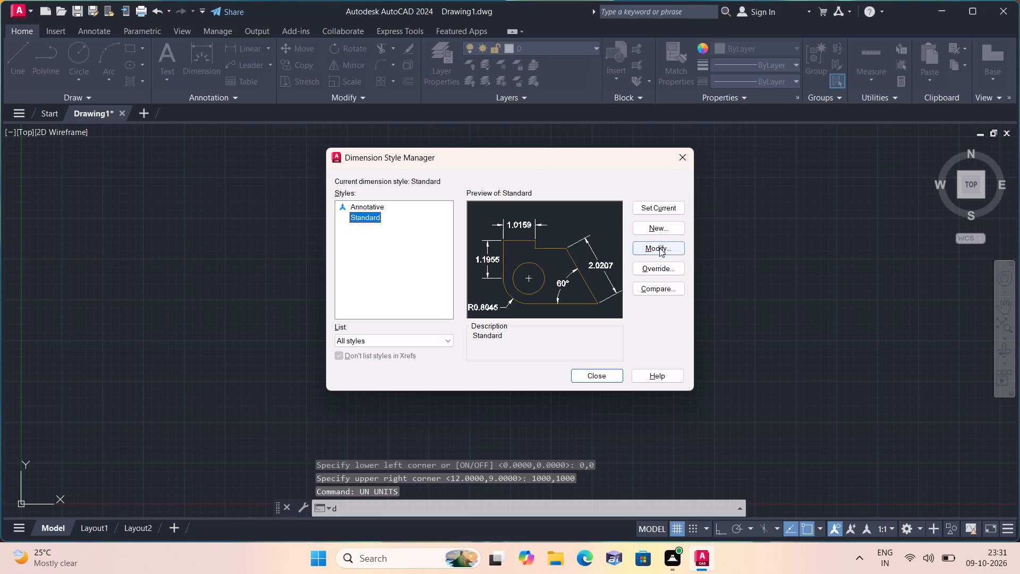
click(659, 248)
click(444, 155)
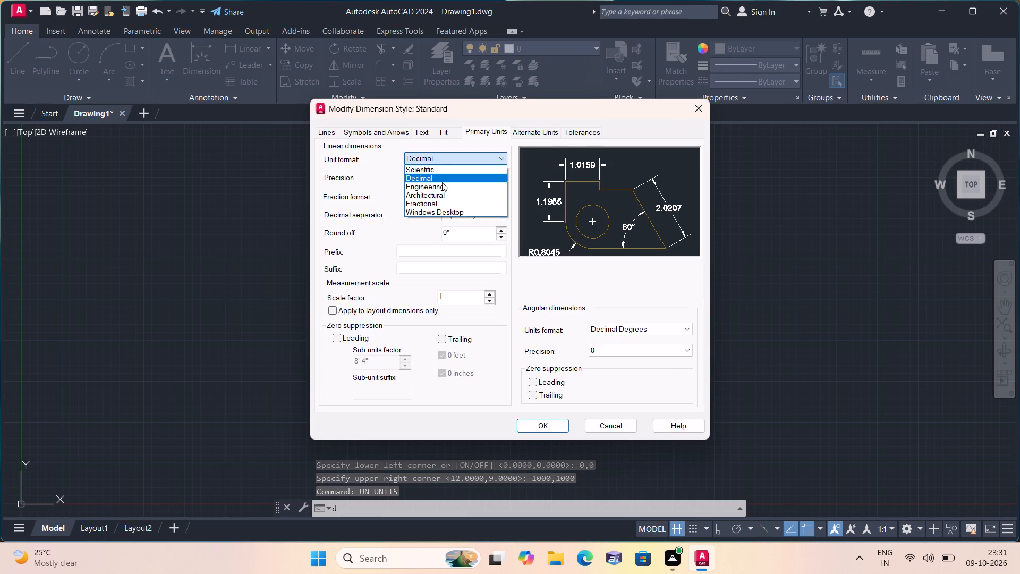
click(442, 184)
click(442, 181)
click(422, 187)
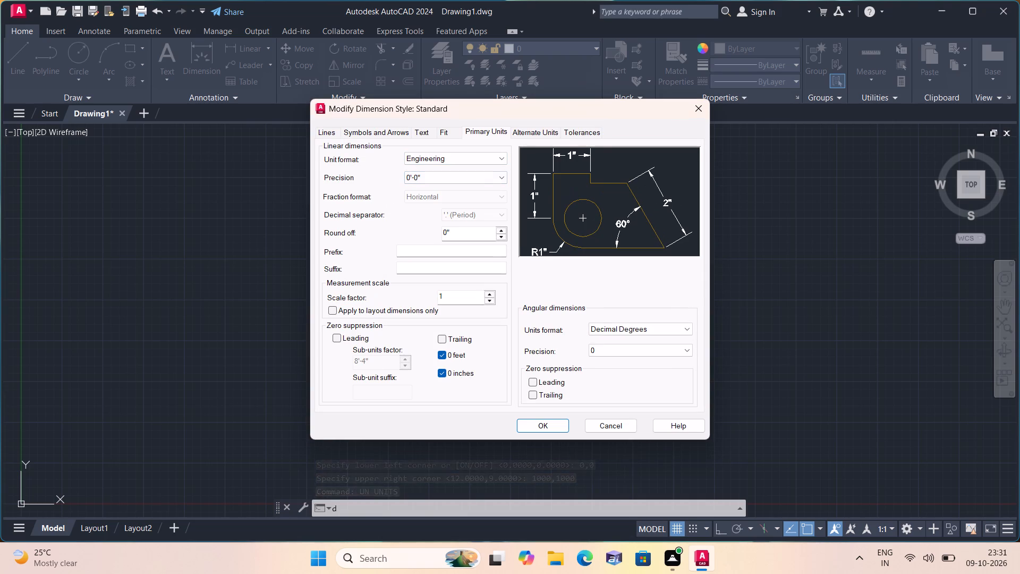
click(526, 424)
click(657, 212)
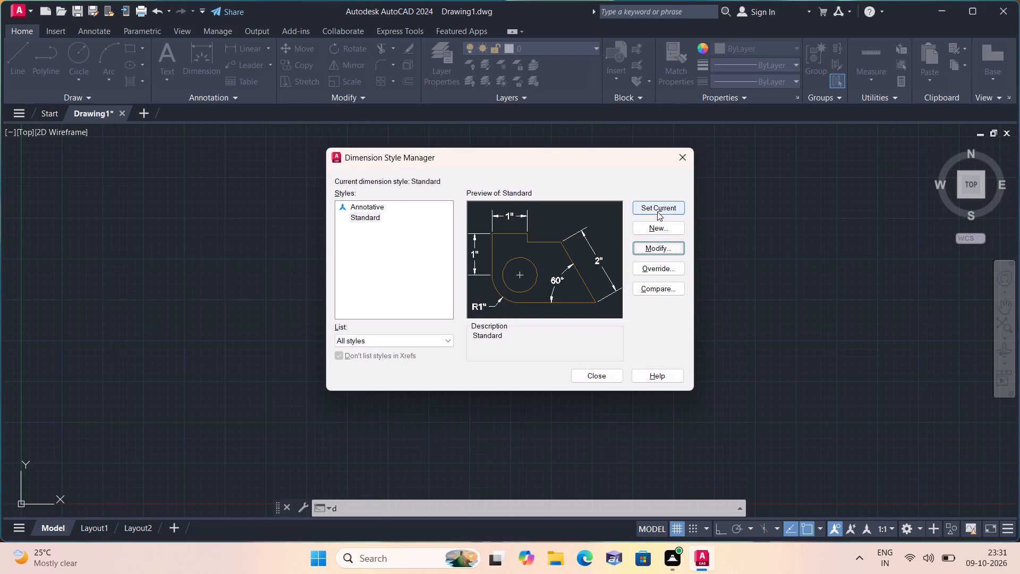
click(682, 159)
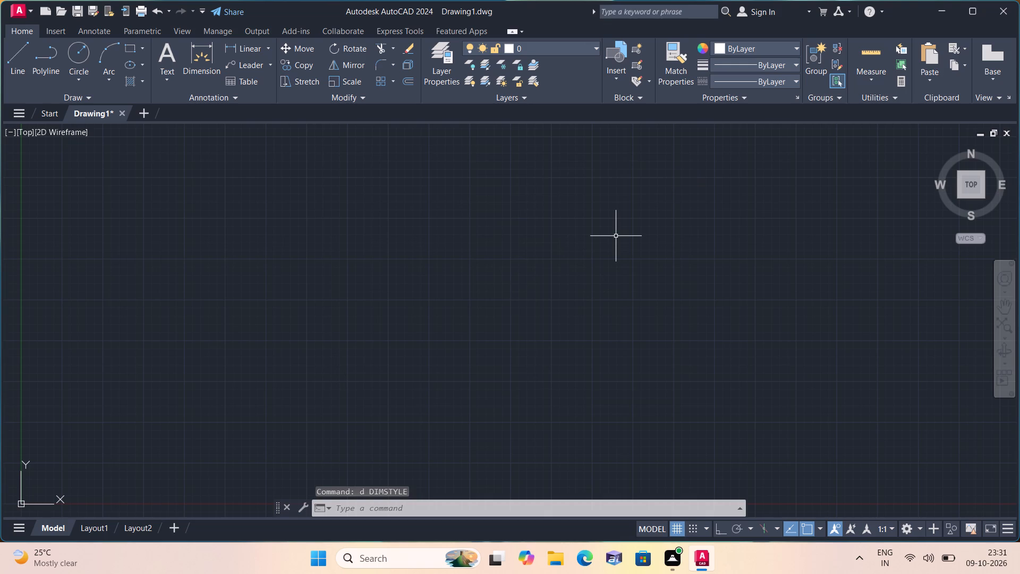
Draw one vertical and one horizontal construction line crossing each other in the drawing area.
text(xl)
key(space)
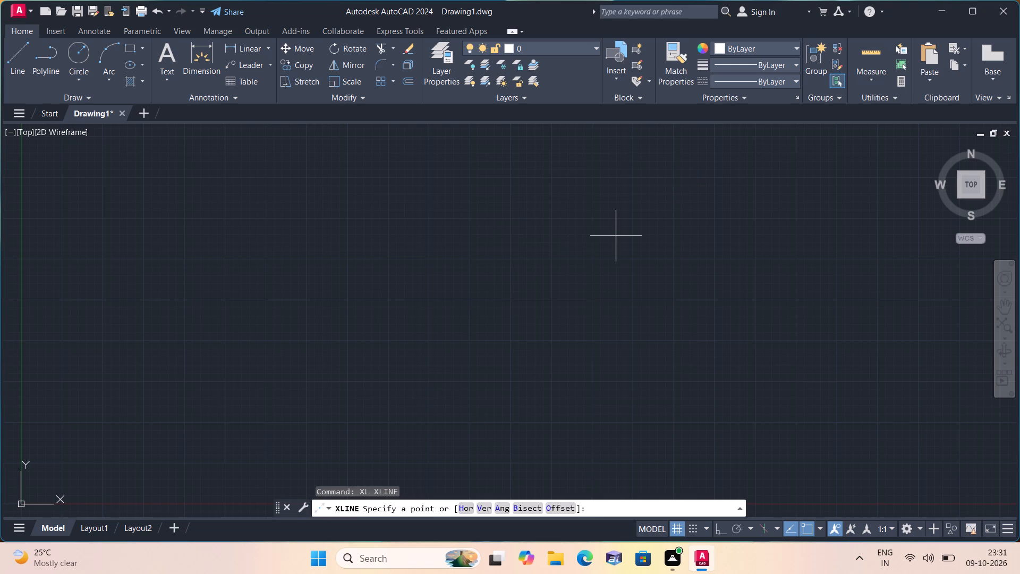
key(v)
key(space)
click(627, 302)
key(space)
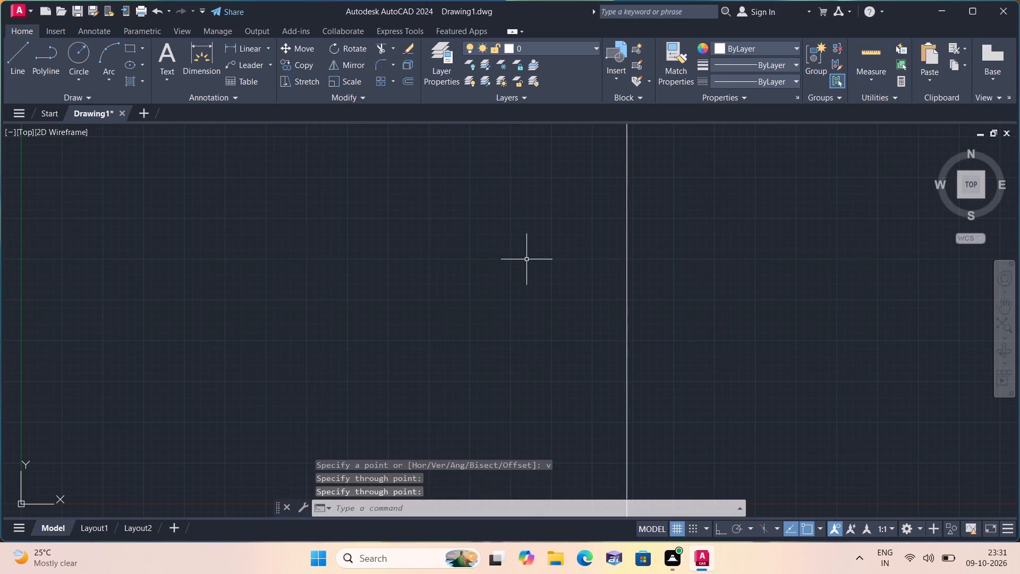
key(space)
text(h)
key(space)
click(569, 296)
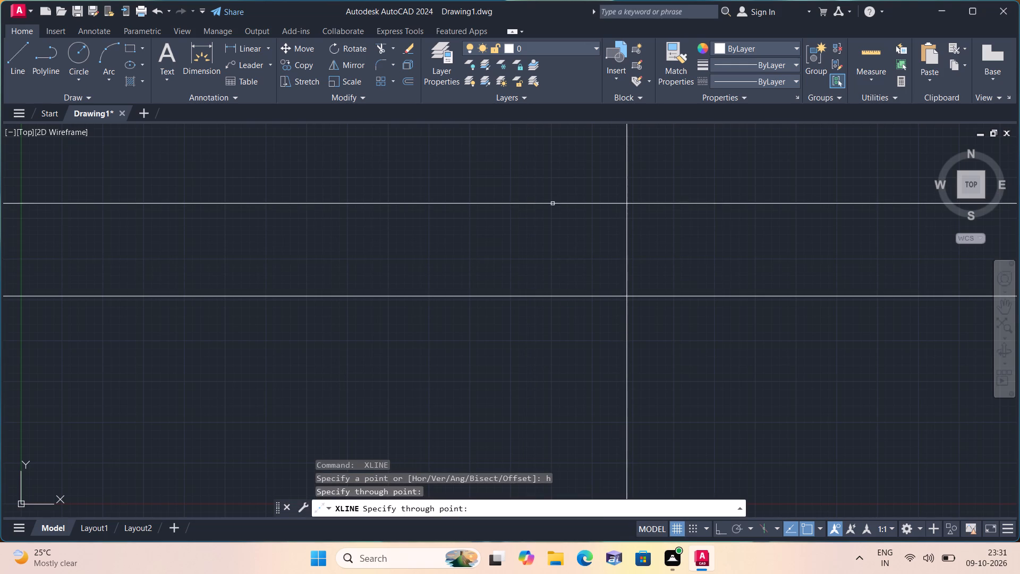
key(space)
Trim the construction lines above and left of their intersection to form the plan's upper-left outer corner.
scroll(552, 202, down, 2)
text(trim)
key(space)
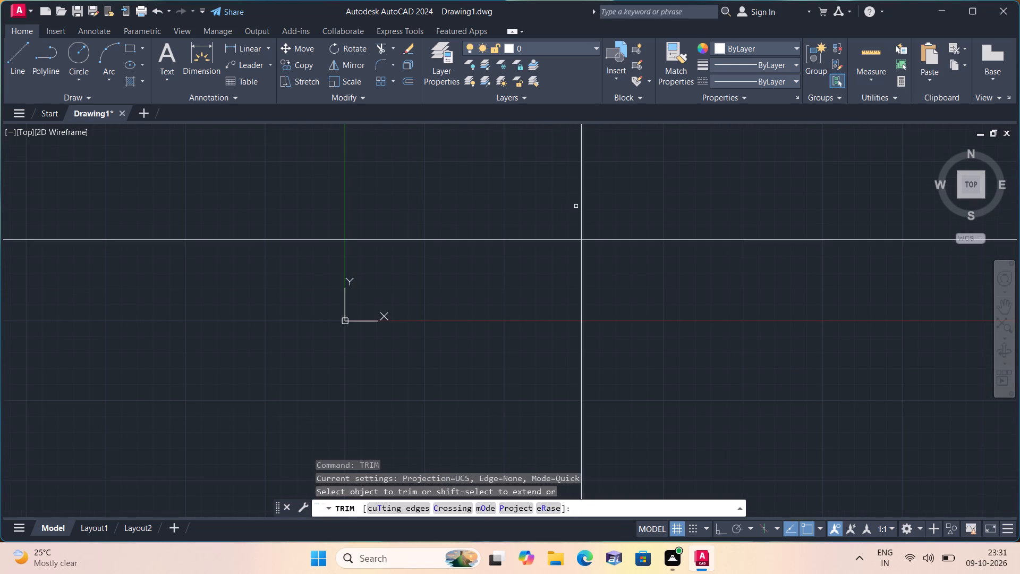
drag(675, 165, 559, 233)
drag(490, 261, 564, 187)
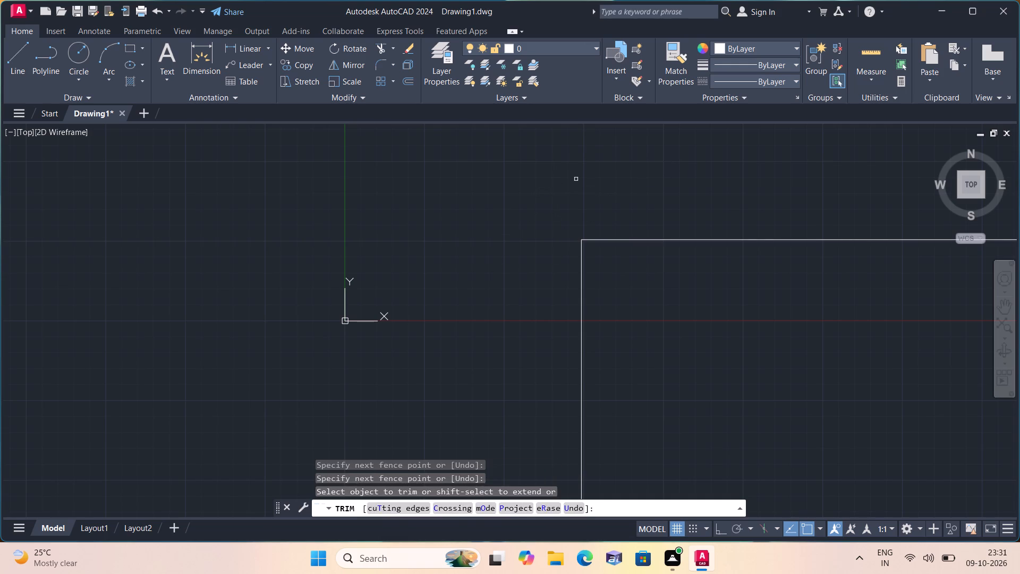
key(Escape)
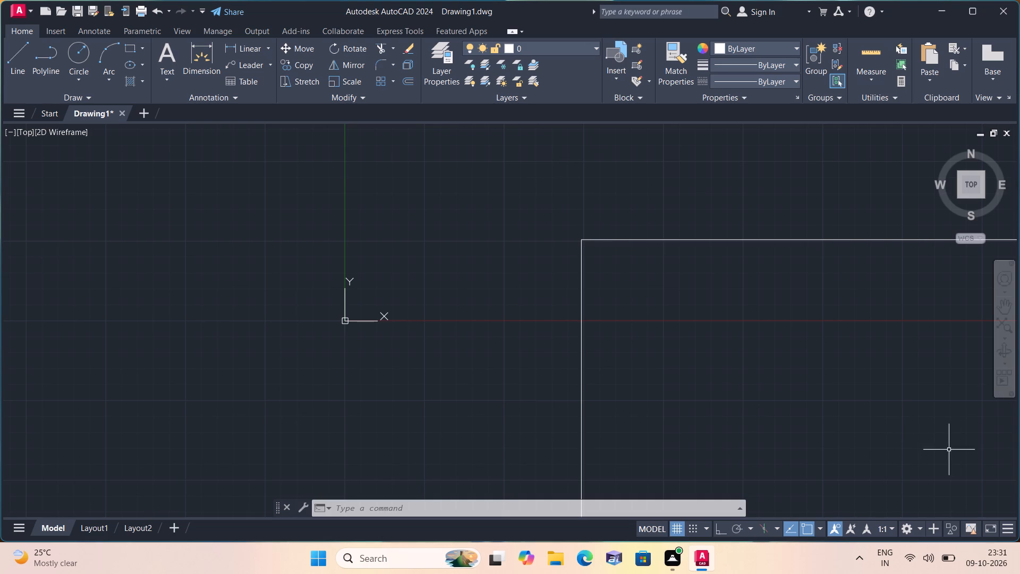
Offset the top and left outer wall lines 9" inward to give the exterior walls their thickness.
middle_drag(658, 333, 562, 325)
scroll(560, 325, down, 1)
middle_drag(685, 385, 572, 321)
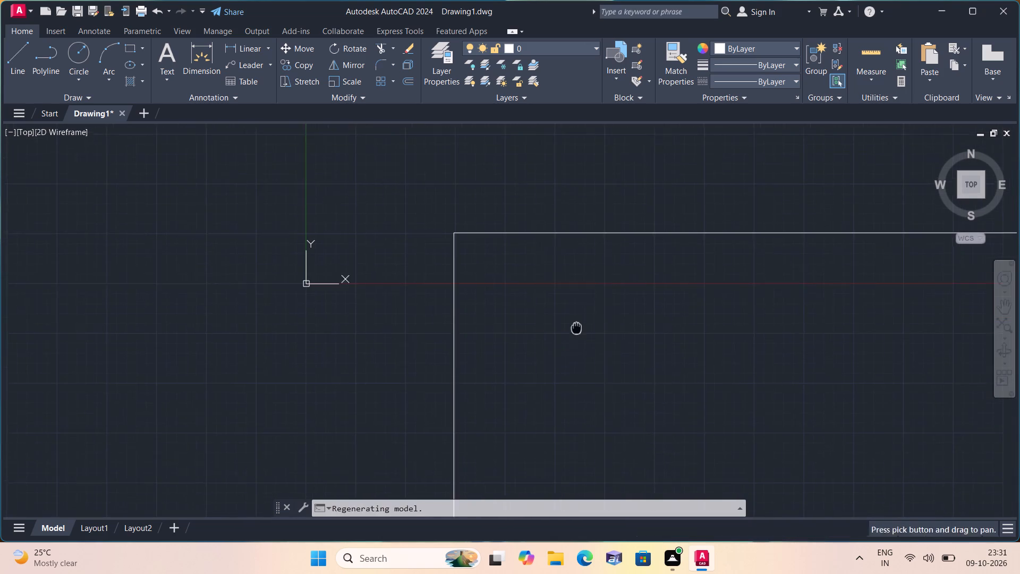
middle_drag(627, 375, 591, 311)
text(offset 9")
key(space)
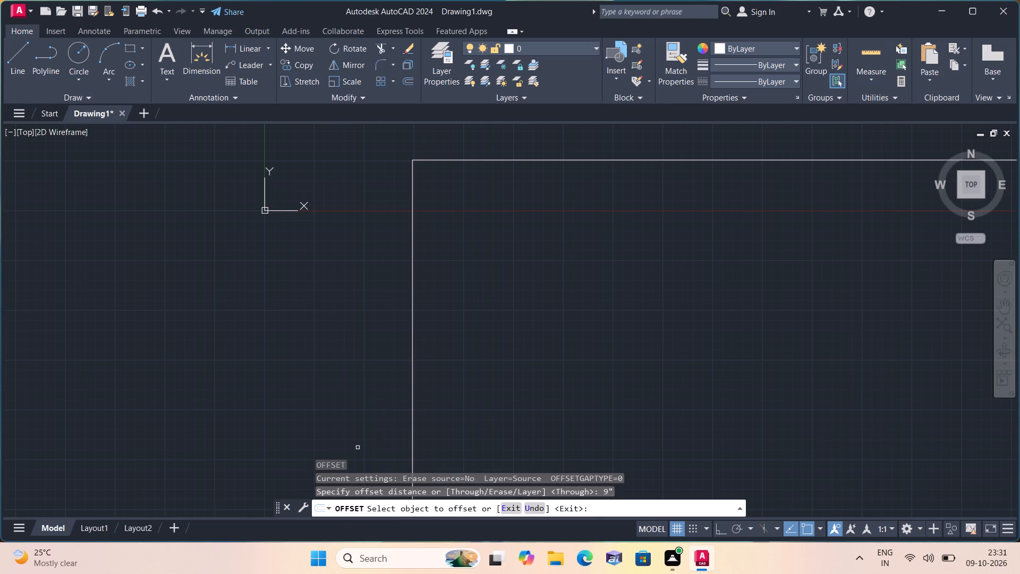
scroll(413, 418, down, 1)
middle_drag(540, 322, 383, 291)
scroll(405, 298, down, 1)
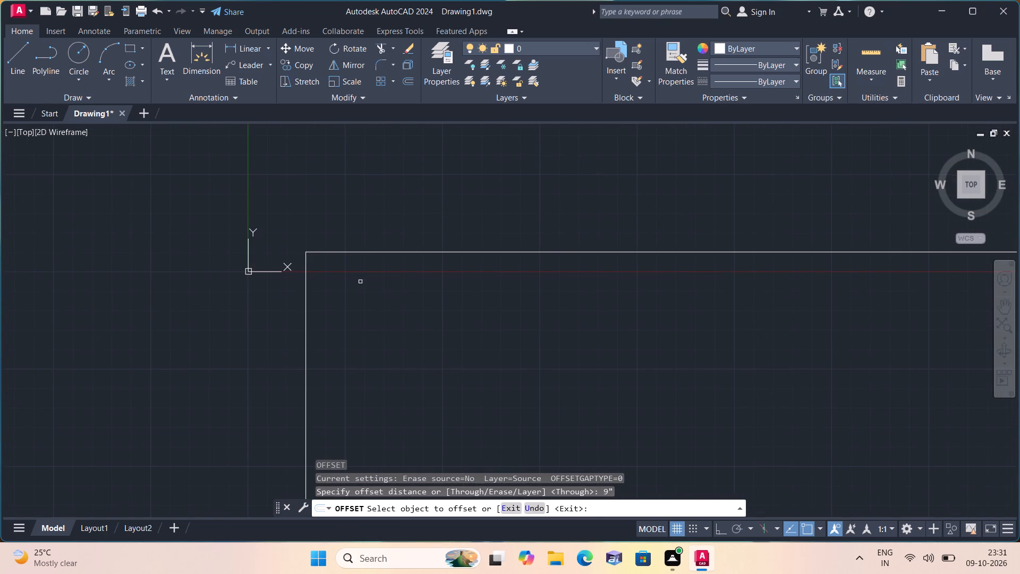
click(374, 252)
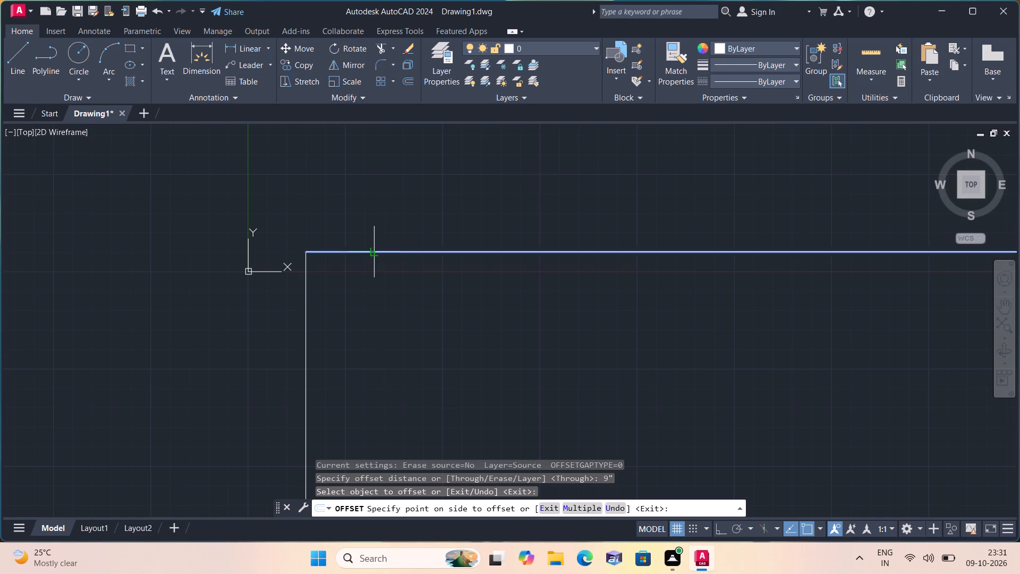
click(377, 296)
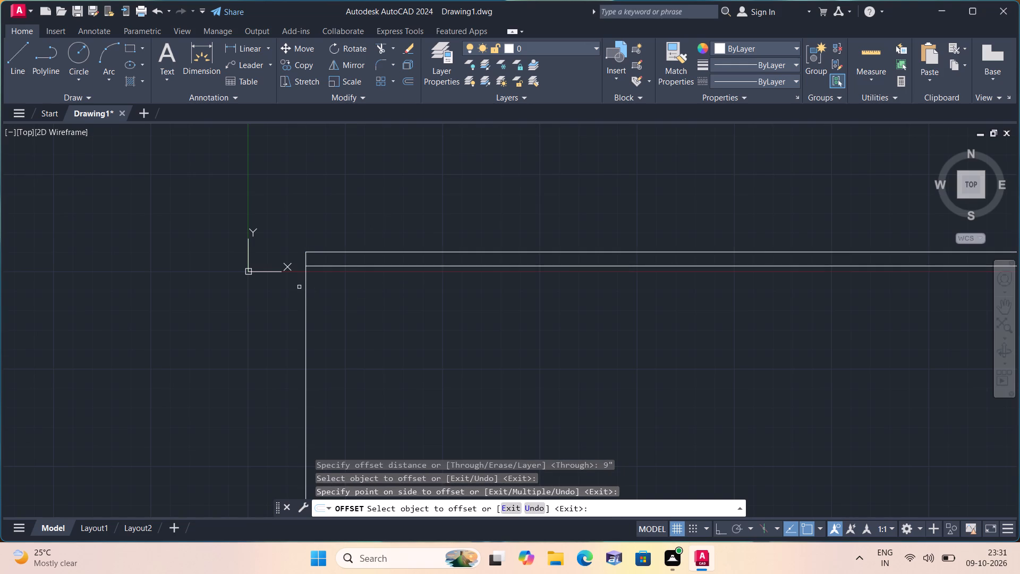
click(306, 288)
click(380, 293)
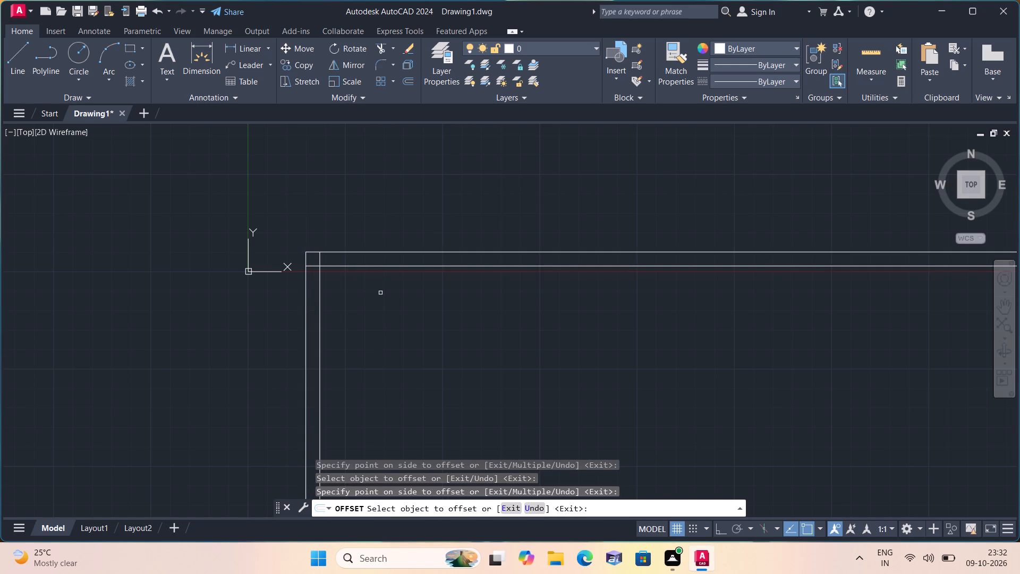
key(space)
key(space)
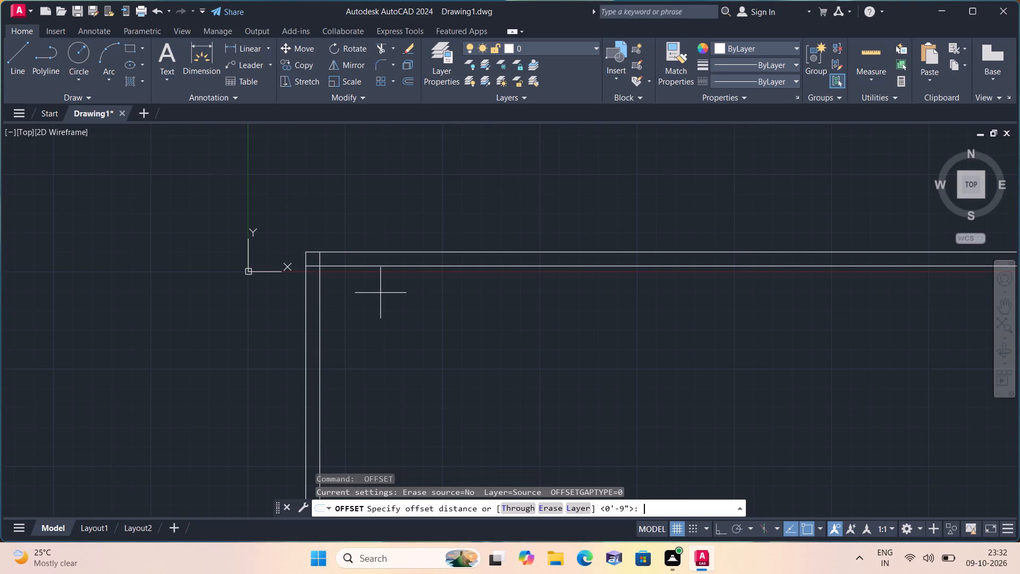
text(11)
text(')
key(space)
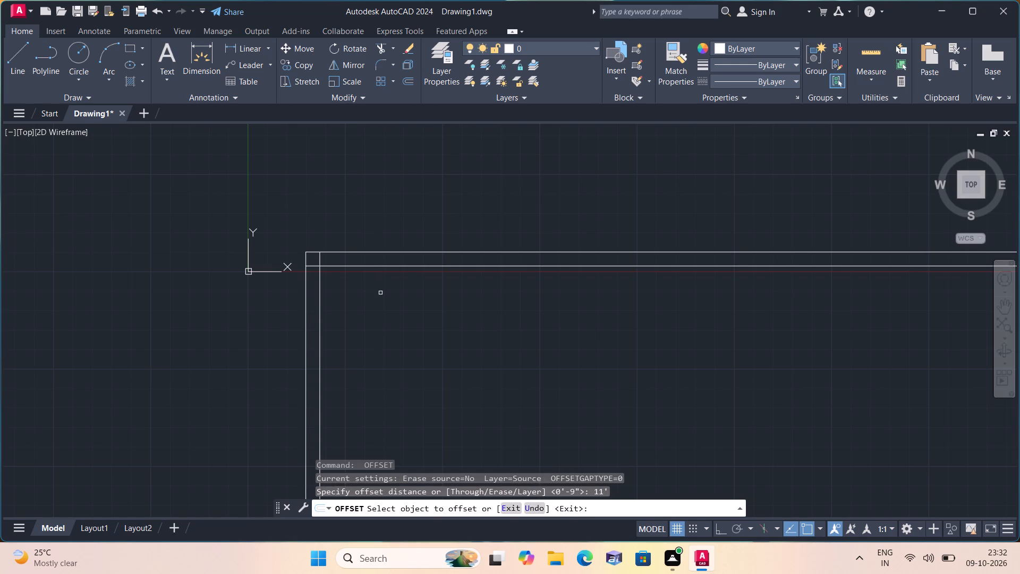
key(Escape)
Offset the inner line of the left wall 11'4" to the right to set the first room's width.
key(space)
text(11)
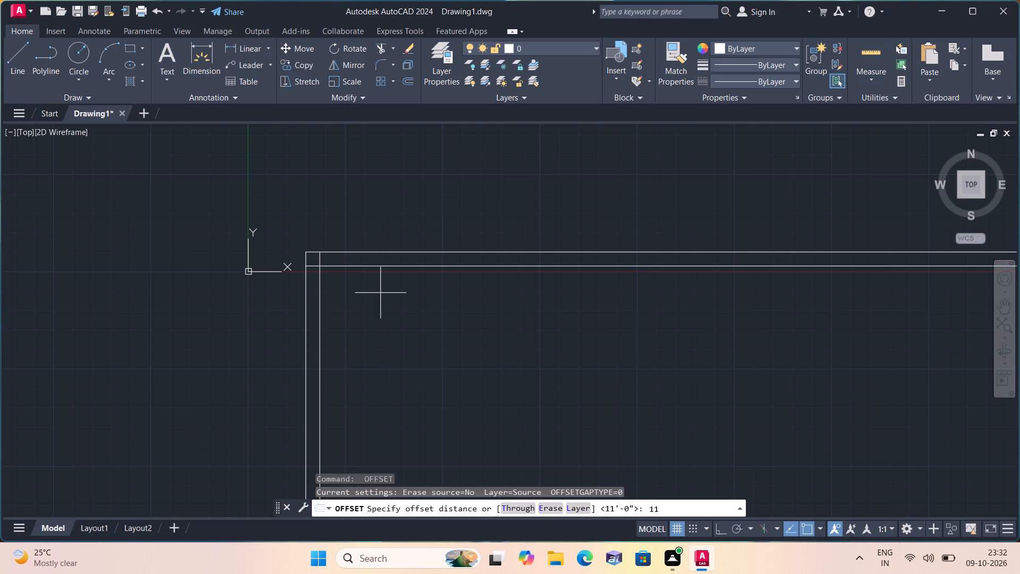
text('4")
key(space)
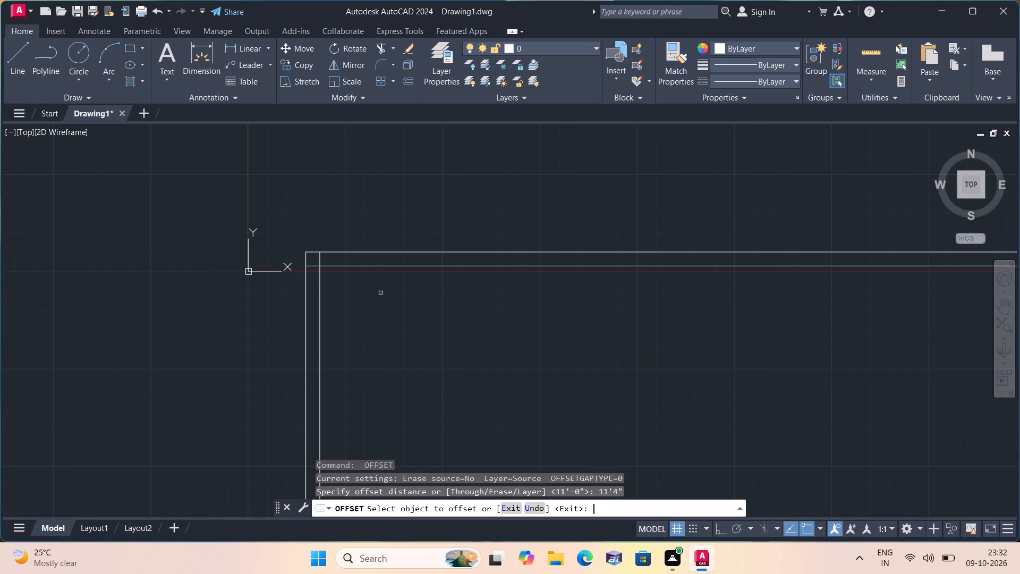
click(319, 275)
click(433, 294)
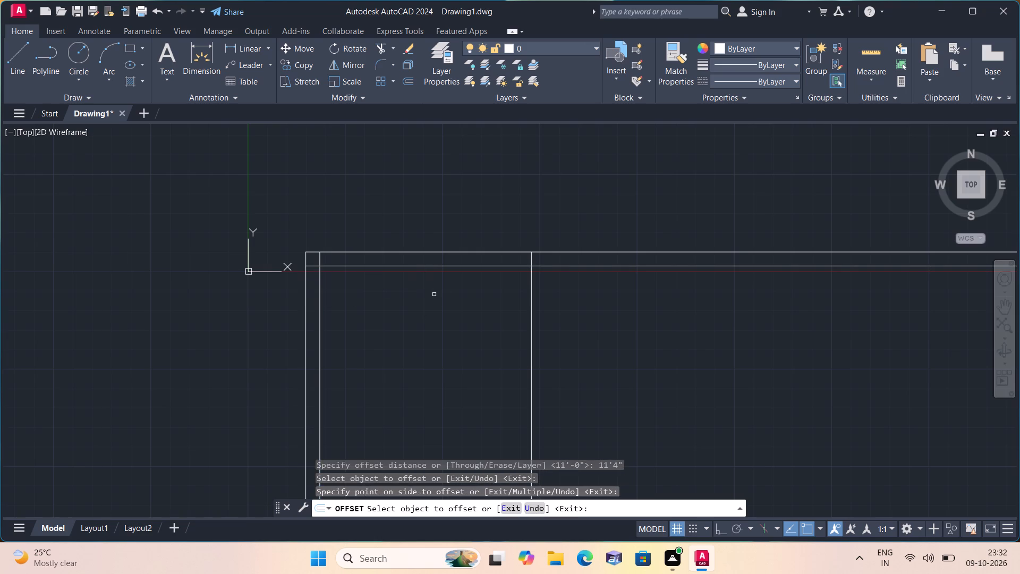
key(space)
Offset the first room's right-hand boundary line 9" to the right to form the partition wall.
key(space)
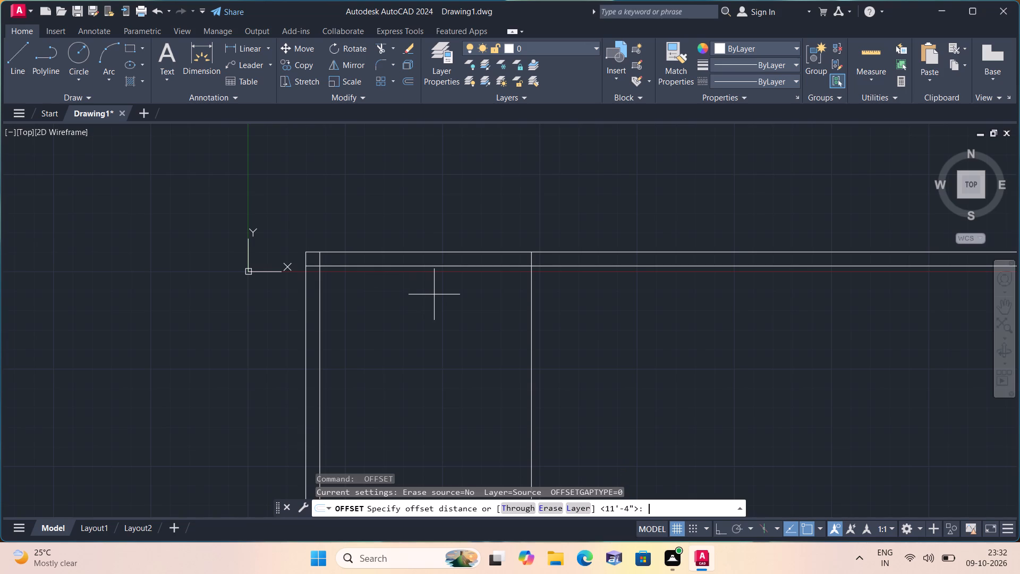
text(9")
key(space)
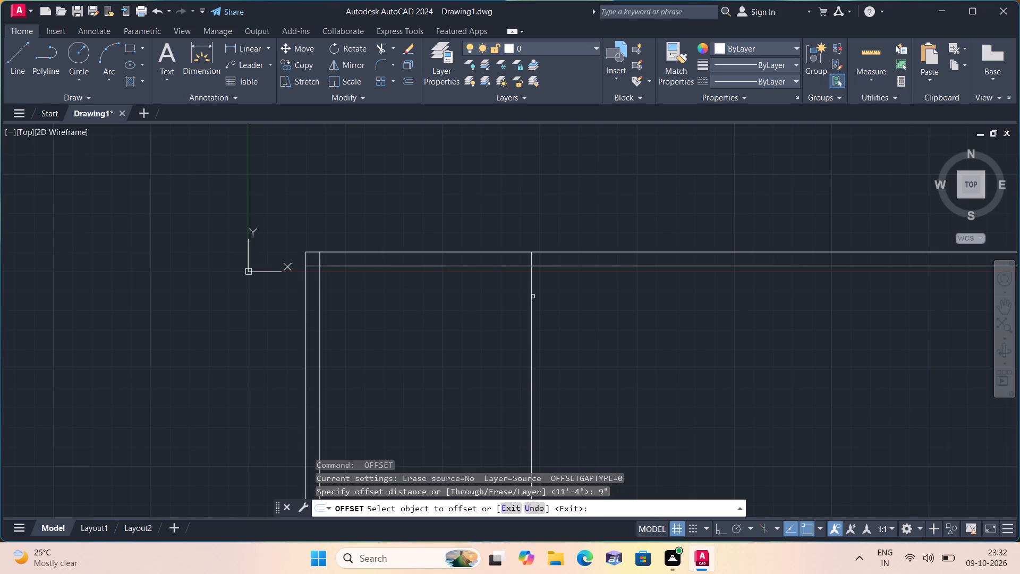
click(529, 282)
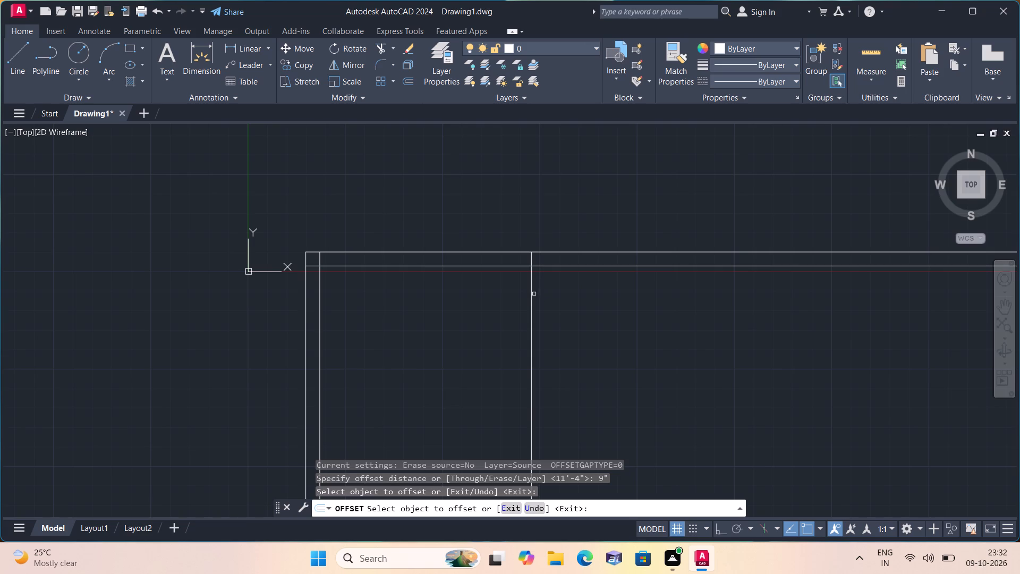
click(532, 293)
click(581, 302)
middle_drag(579, 304, 557, 299)
scroll(561, 301, down, 1)
middle_drag(557, 299, 487, 260)
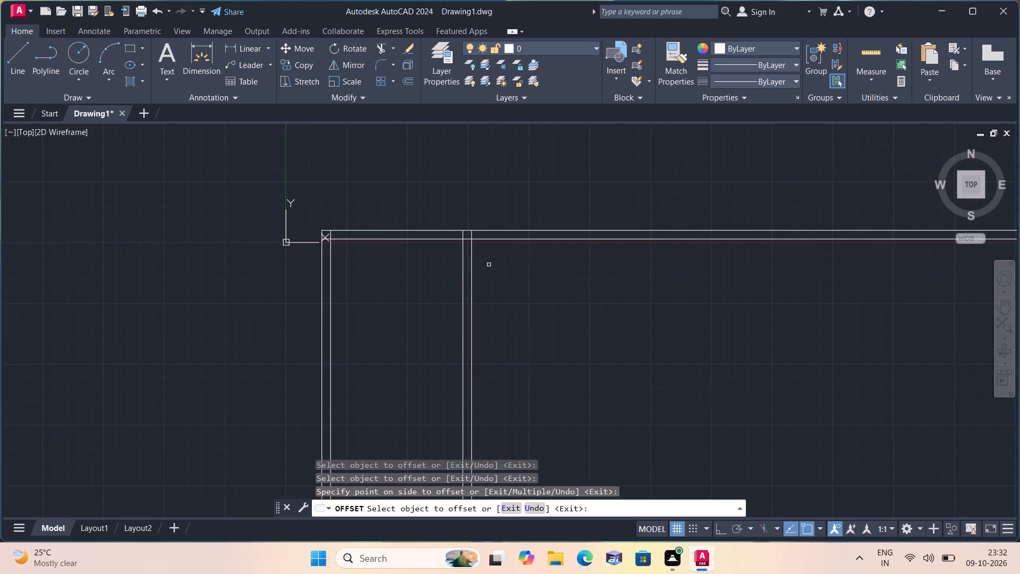
key(space)
Offset the inner line of the top wall 10'4" downward to set the first room's depth.
key(space)
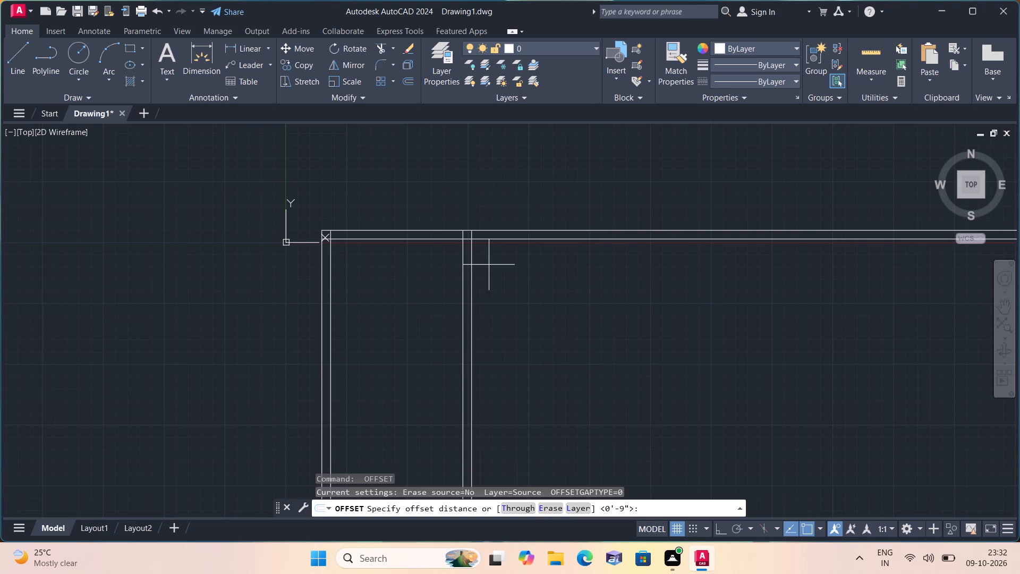
key(1)
text(0'4)
text(")
key(space)
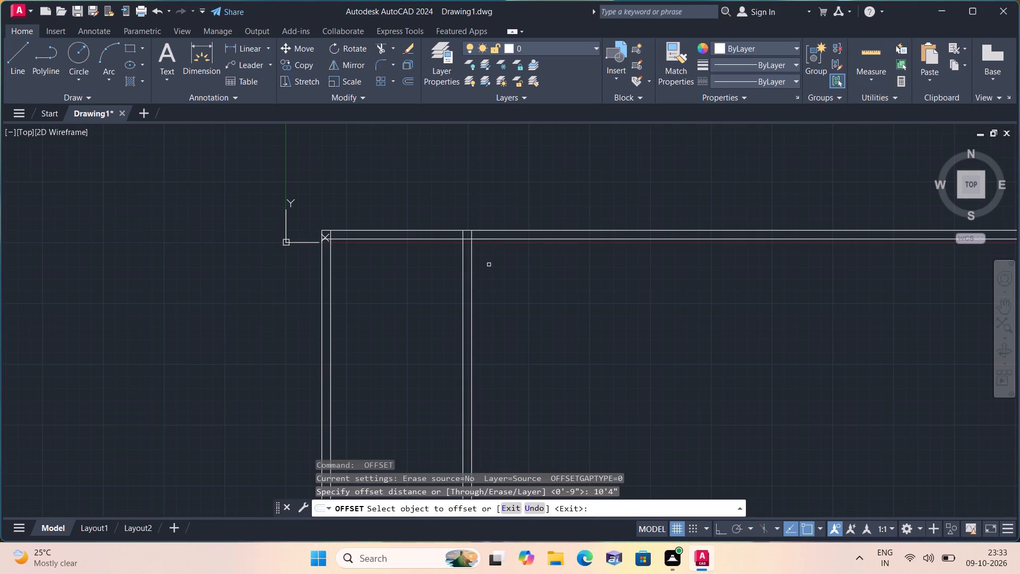
click(441, 238)
click(435, 316)
middle_drag(431, 316, 398, 252)
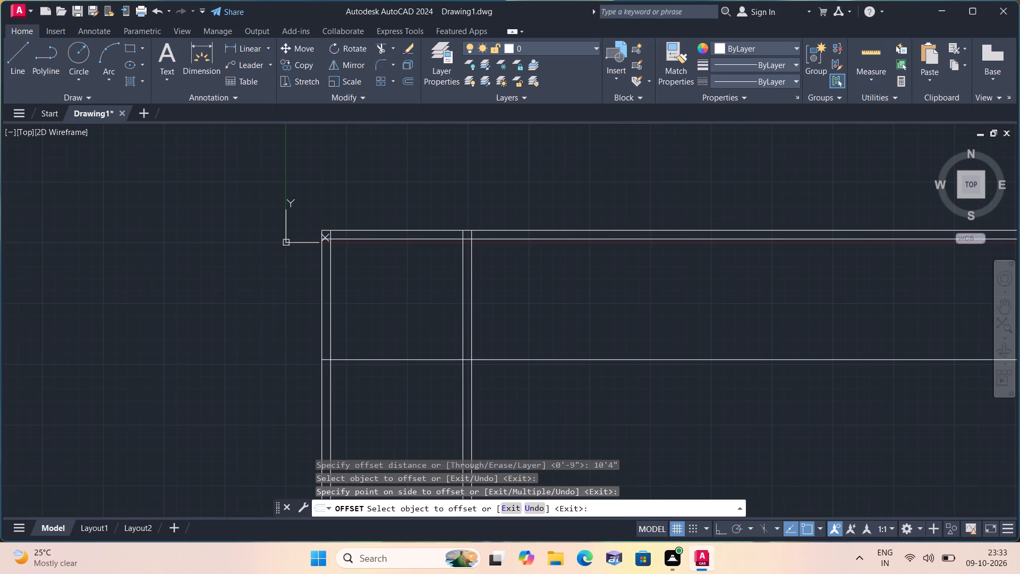
middle_drag(398, 252, 394, 234)
key(space)
Offset the first room's lower boundary line 9" downward to form the upper cross wall.
key(space)
text(9")
key(space)
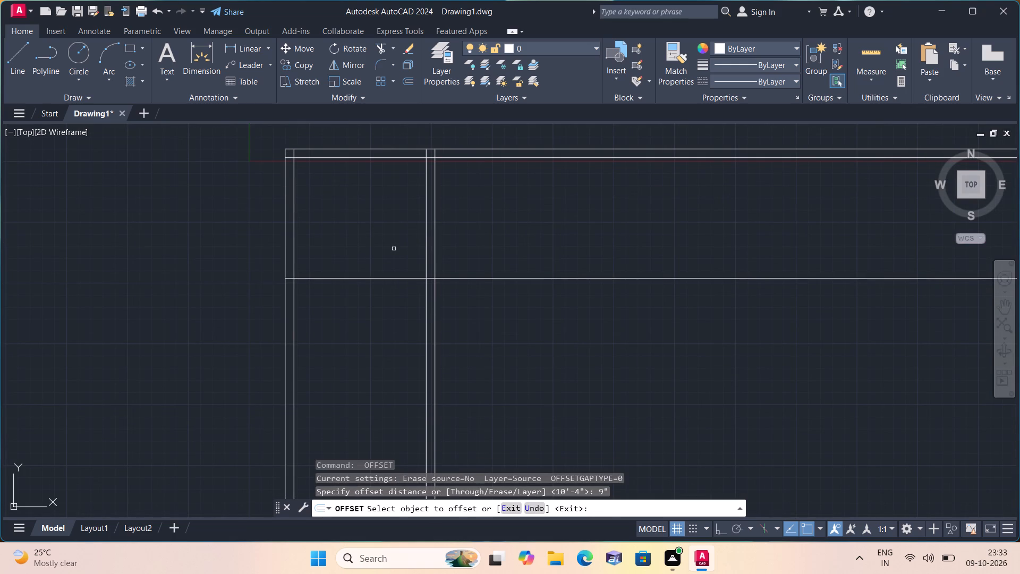
click(400, 278)
click(394, 317)
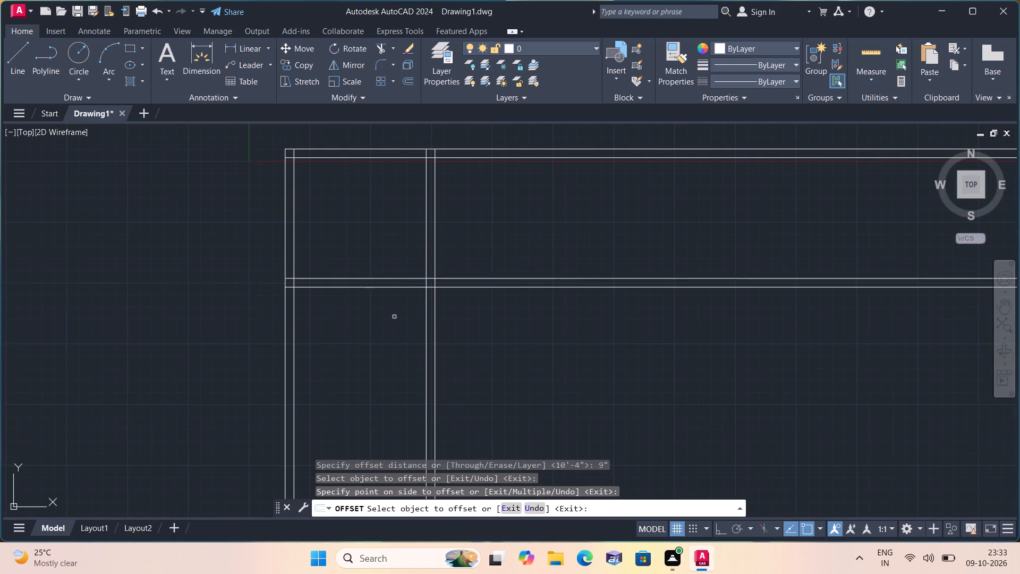
middle_drag(389, 316, 386, 234)
key(space)
Offset the lower line of the upper cross wall 4'5" downward to set the second room's depth.
key(space)
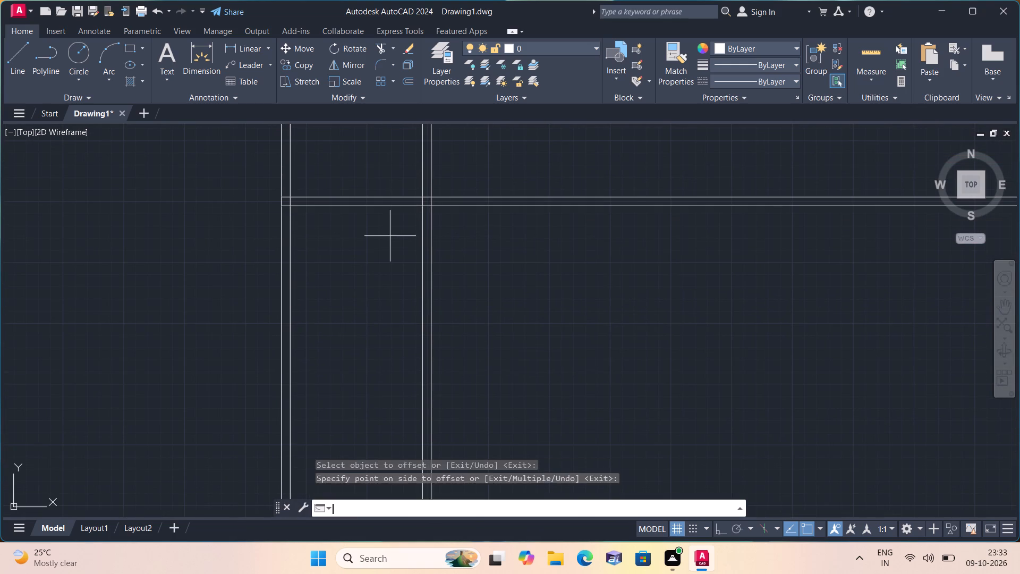
text(4'5")
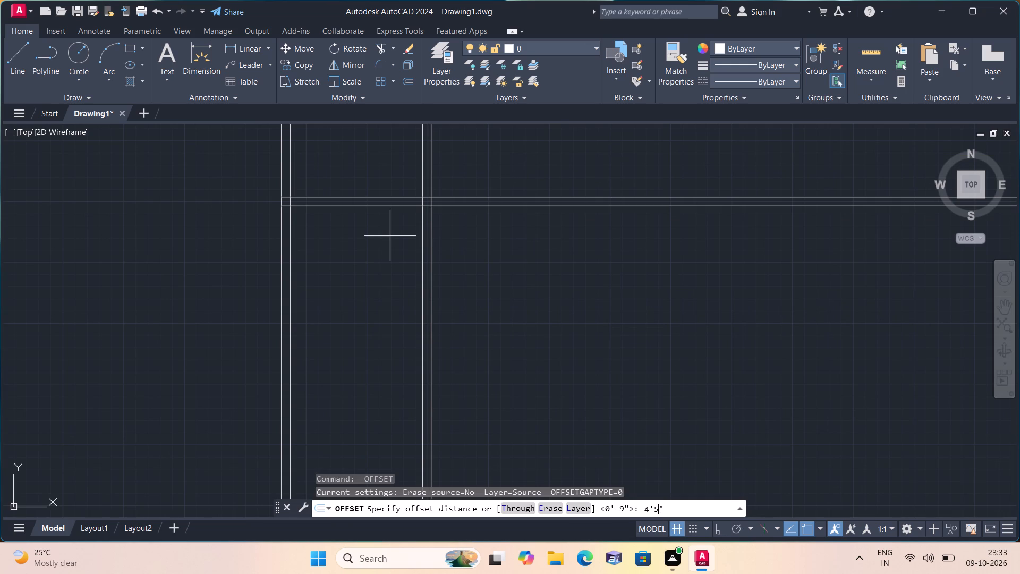
key(space)
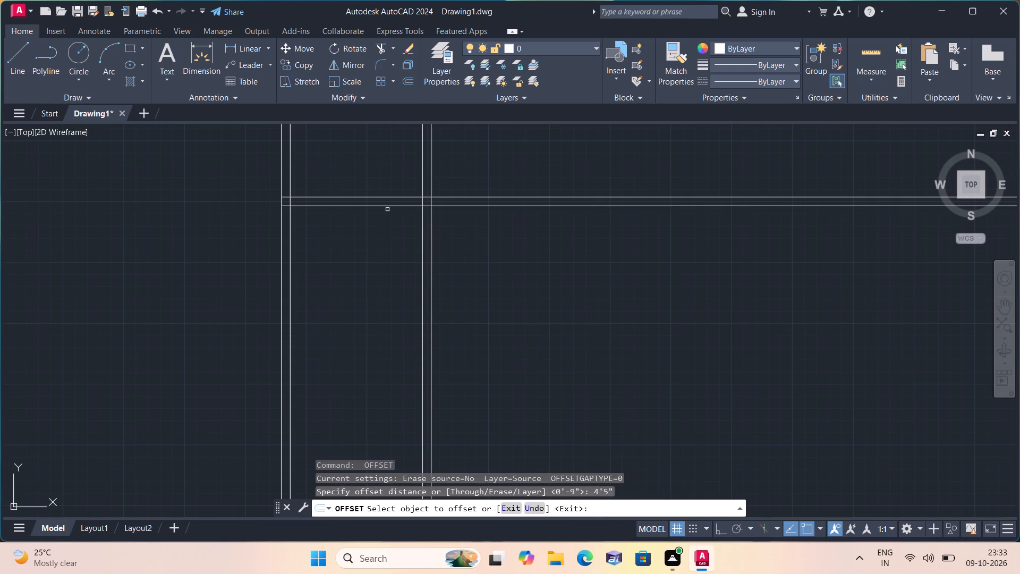
click(387, 206)
click(390, 308)
key(space)
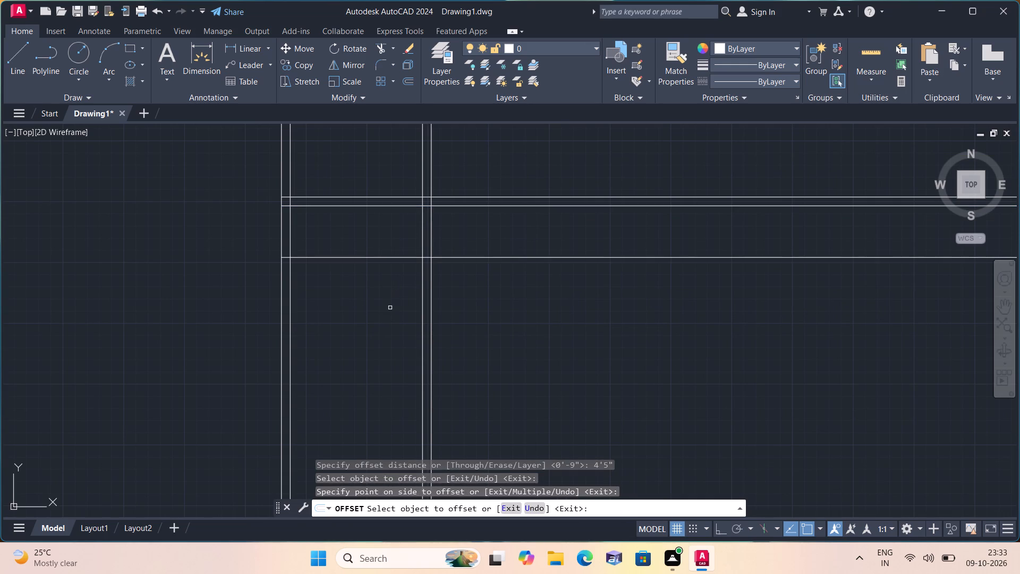
Offset the second room's lower boundary line 9" downward to form the middle cross wall.
key(space)
text(9")
key(space)
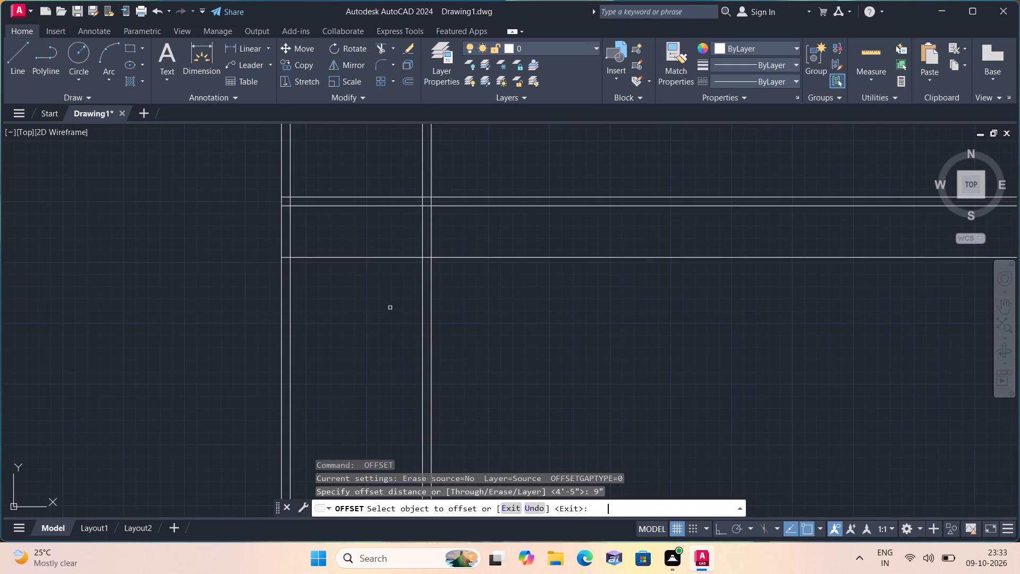
click(409, 249)
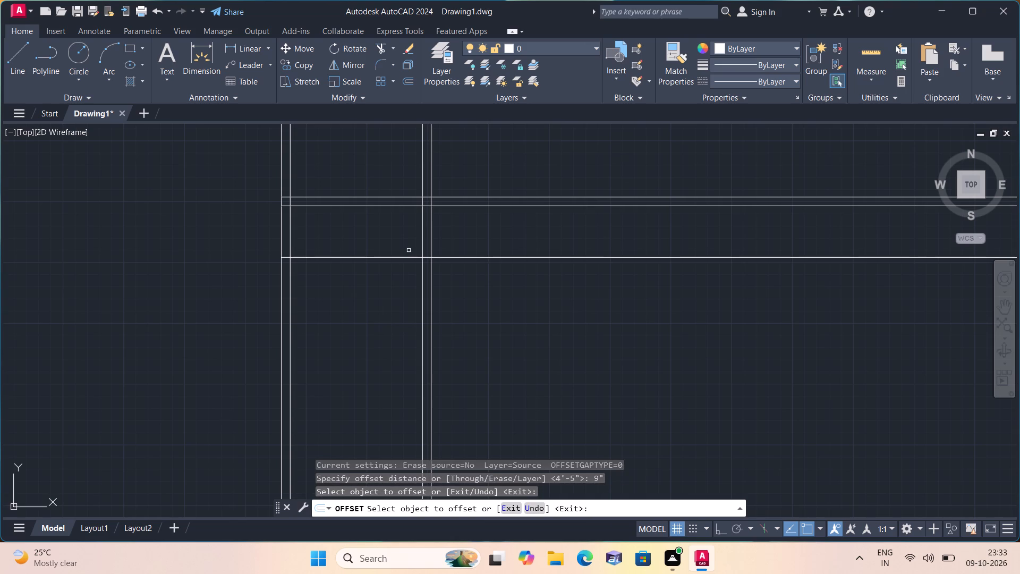
click(399, 257)
click(387, 319)
key(space)
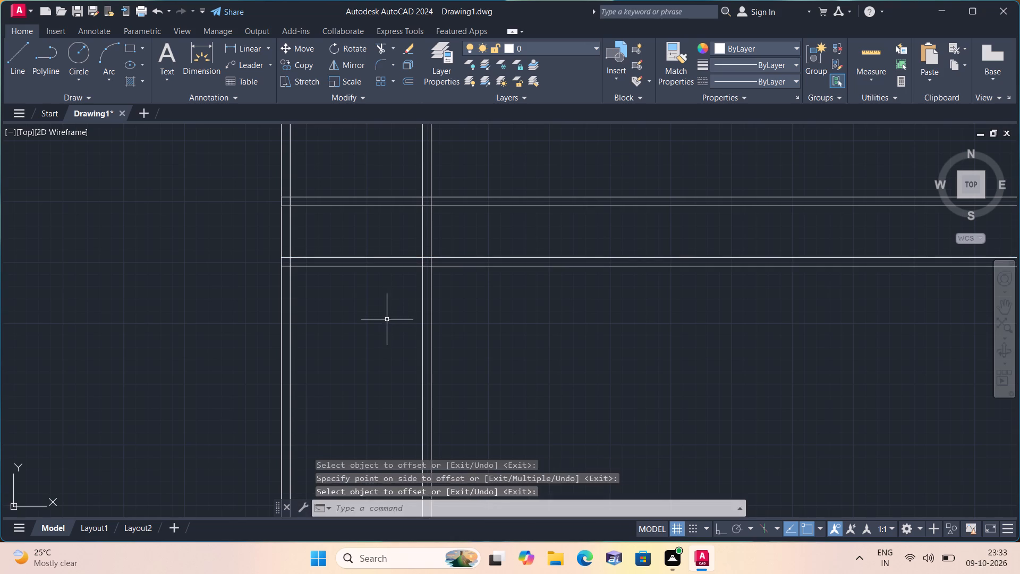
Offset the lower line of the middle cross wall 9'8" downward to set the third room's depth.
key(space)
text(9'8")
key(space)
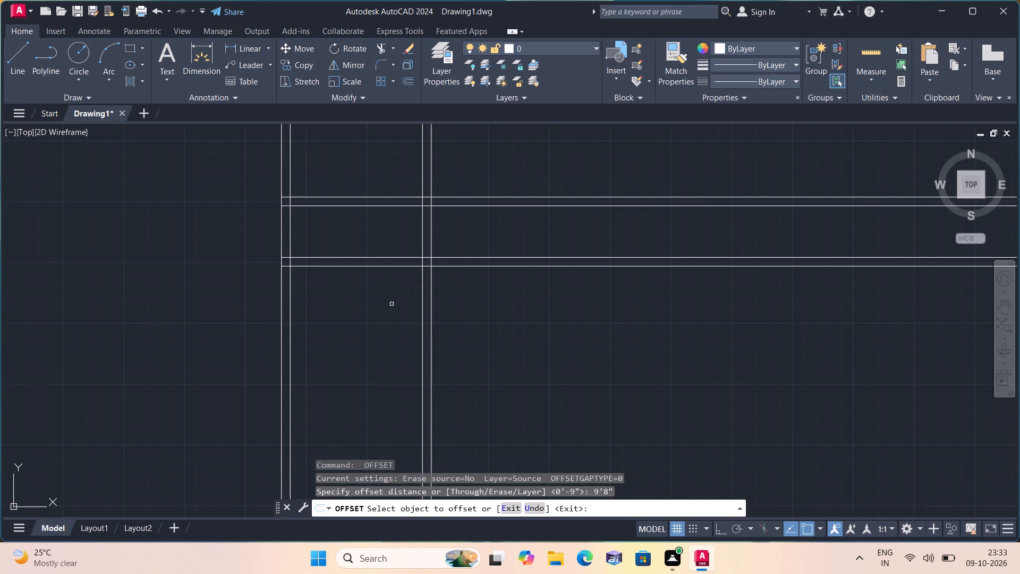
click(407, 266)
click(397, 340)
key(space)
Offset the third room's lower boundary line 9" downward to form the lowest cross wall.
key(space)
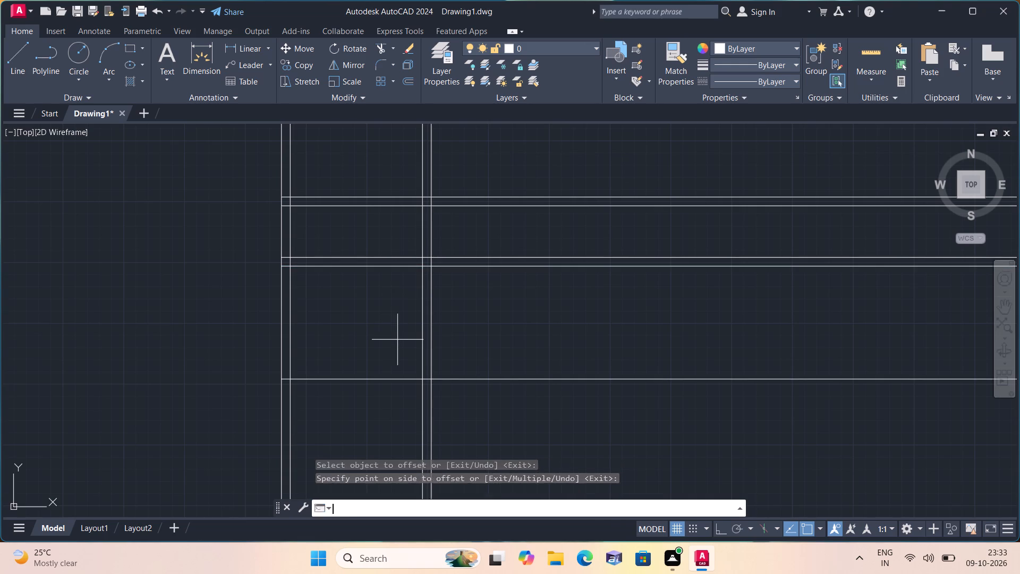
text(9)
key(space)
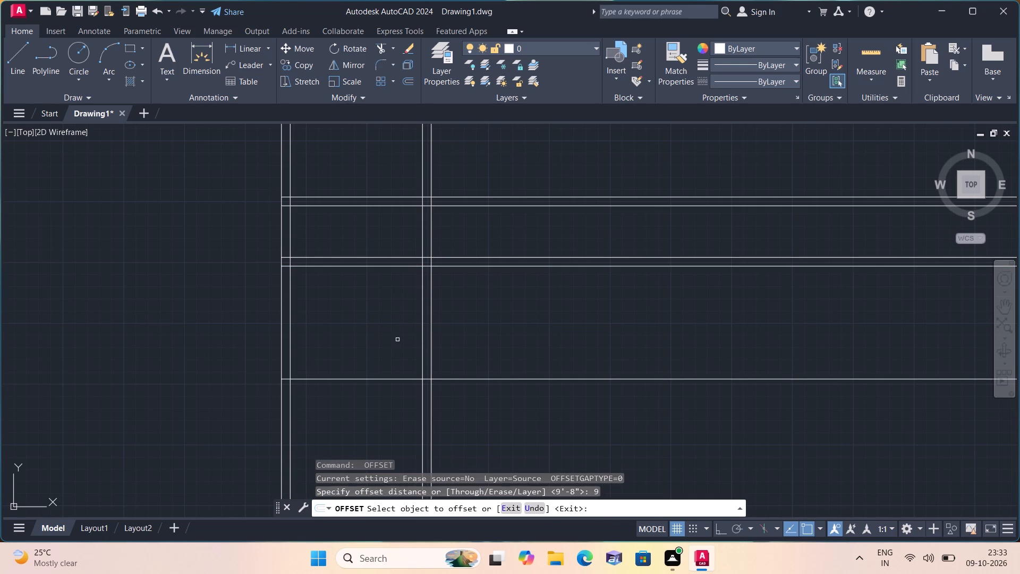
click(391, 378)
click(385, 416)
click(382, 419)
scroll(379, 420, down, 2)
middle_drag(377, 420, 376, 404)
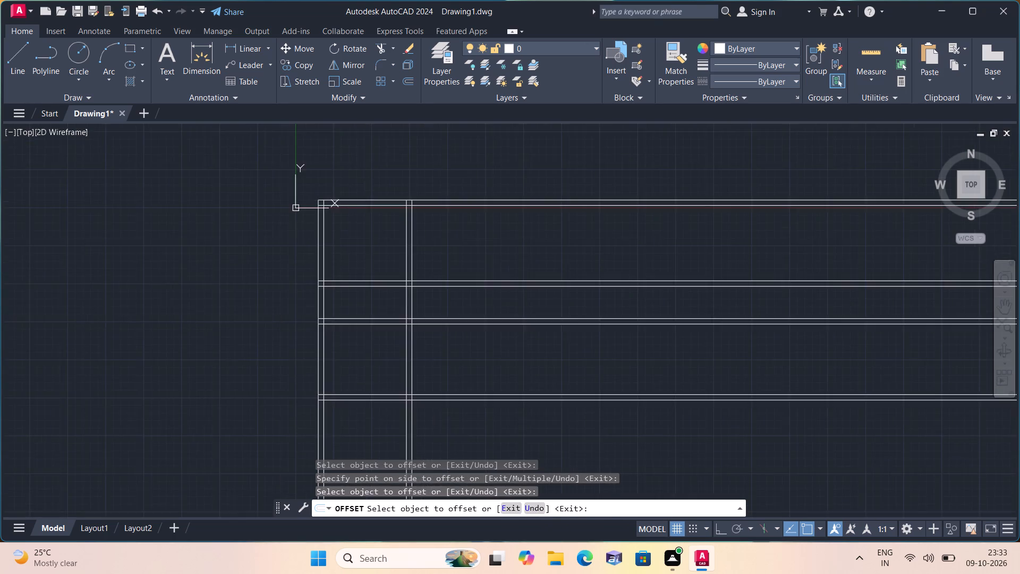
middle_drag(376, 404, 412, 292)
key(space)
Trim the lines of all three cross walls where they run past the right side of the partition wall.
text(trim)
key(space)
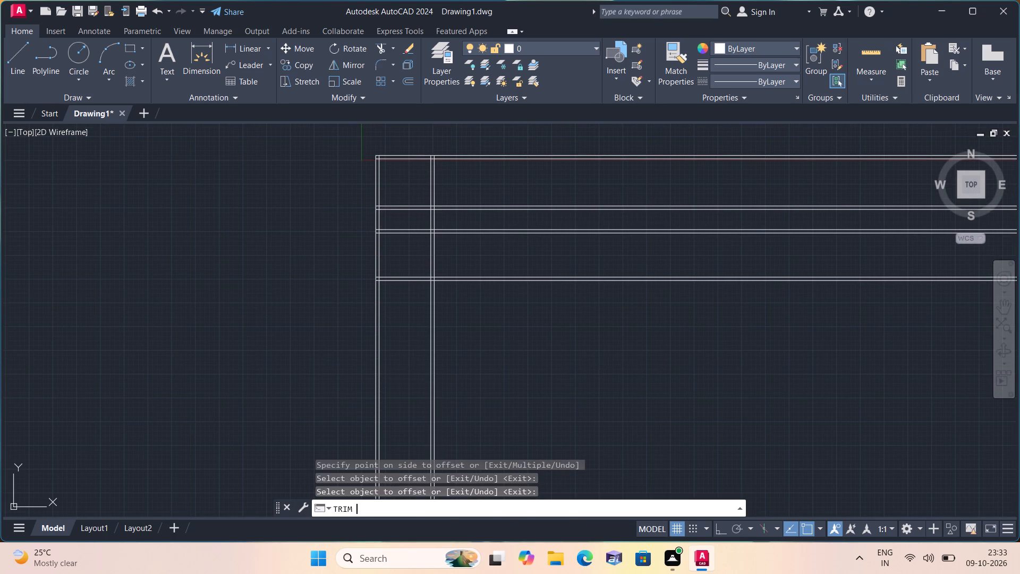
click(582, 182)
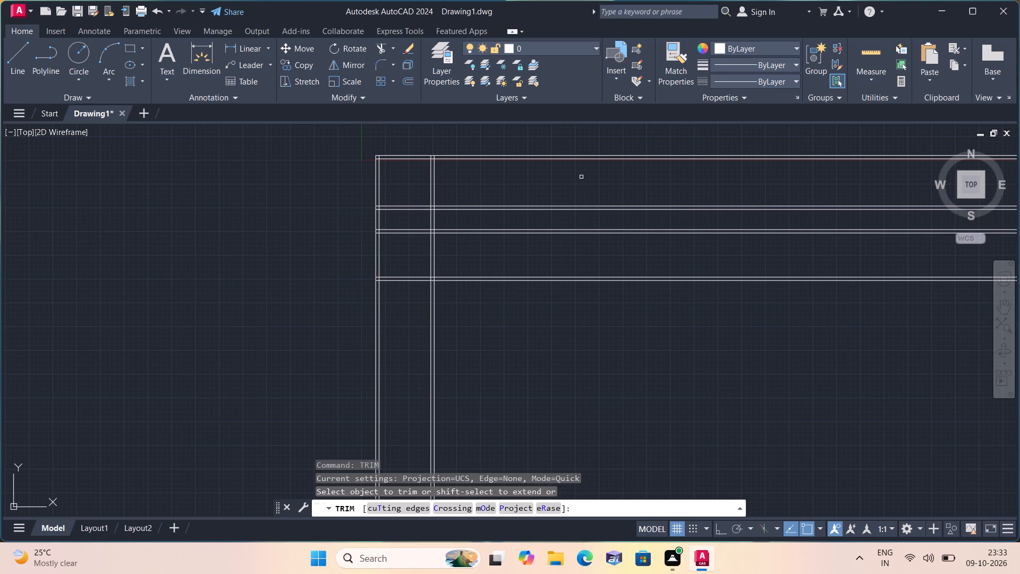
click(625, 391)
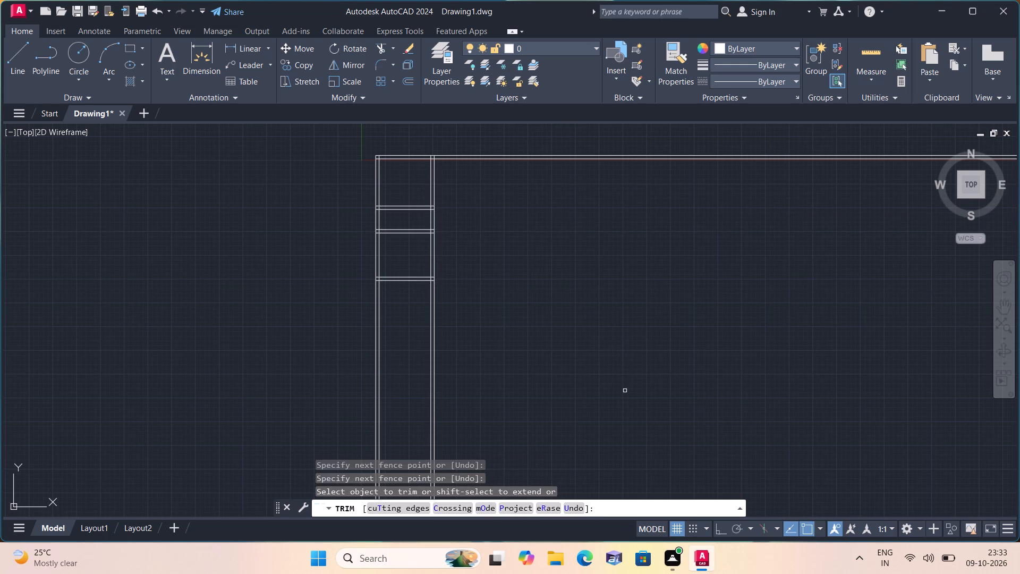
Trim both partition wall lines below the lowest cross wall and in the two gaps between the three cross walls.
click(625, 391)
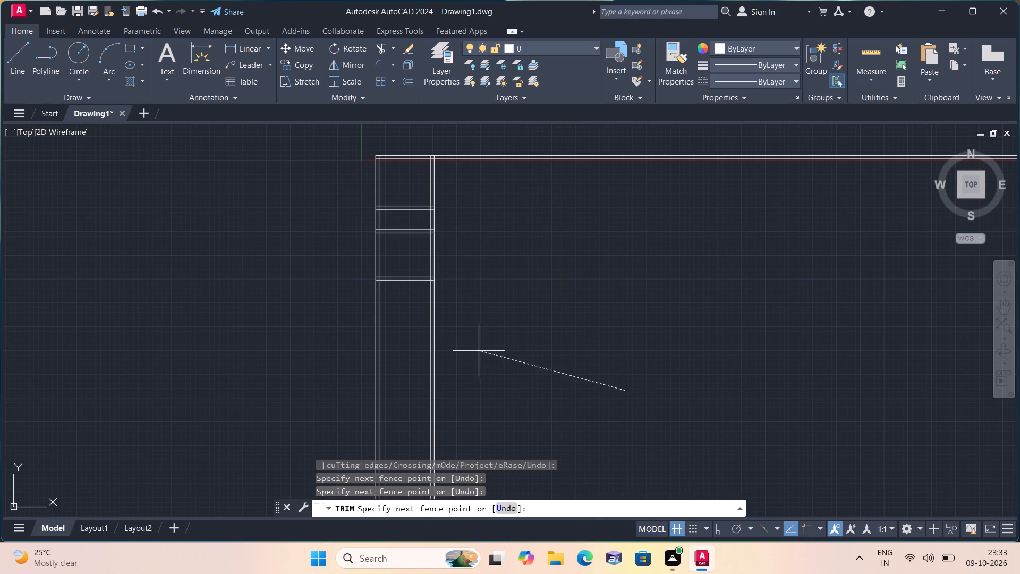
click(413, 325)
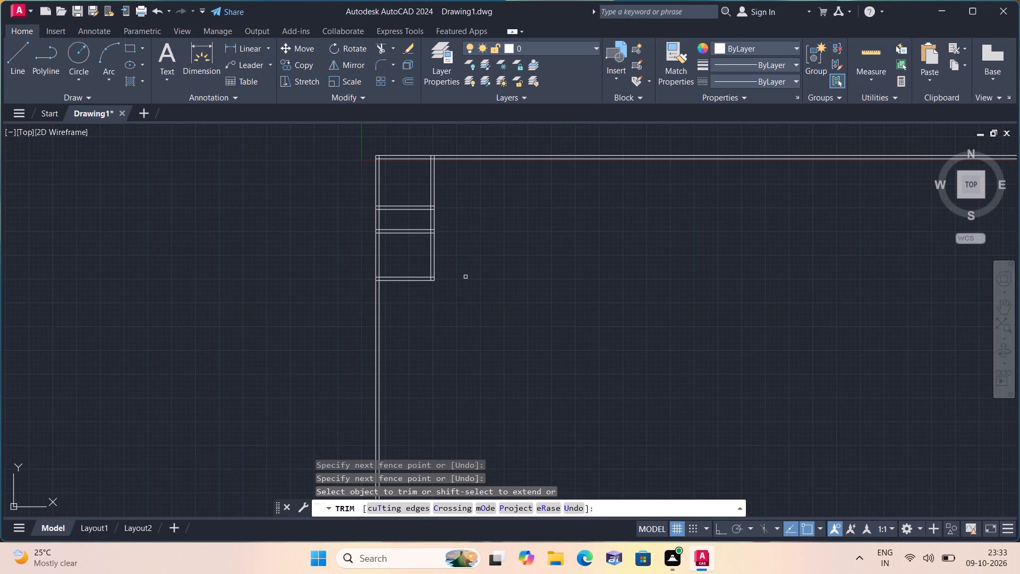
scroll(465, 275, up, 1)
click(451, 260)
click(375, 225)
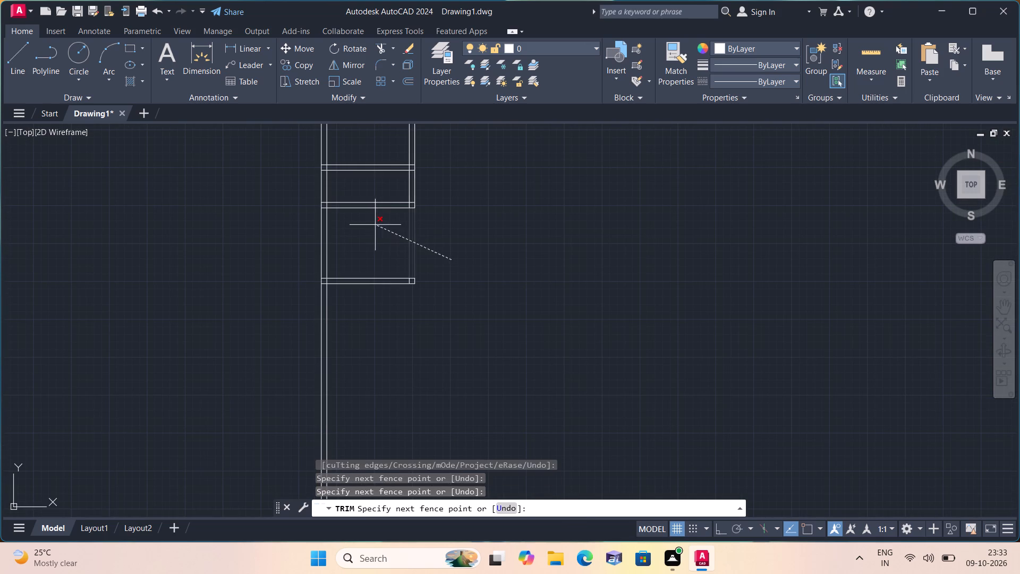
middle_drag(391, 252, 428, 302)
click(492, 248)
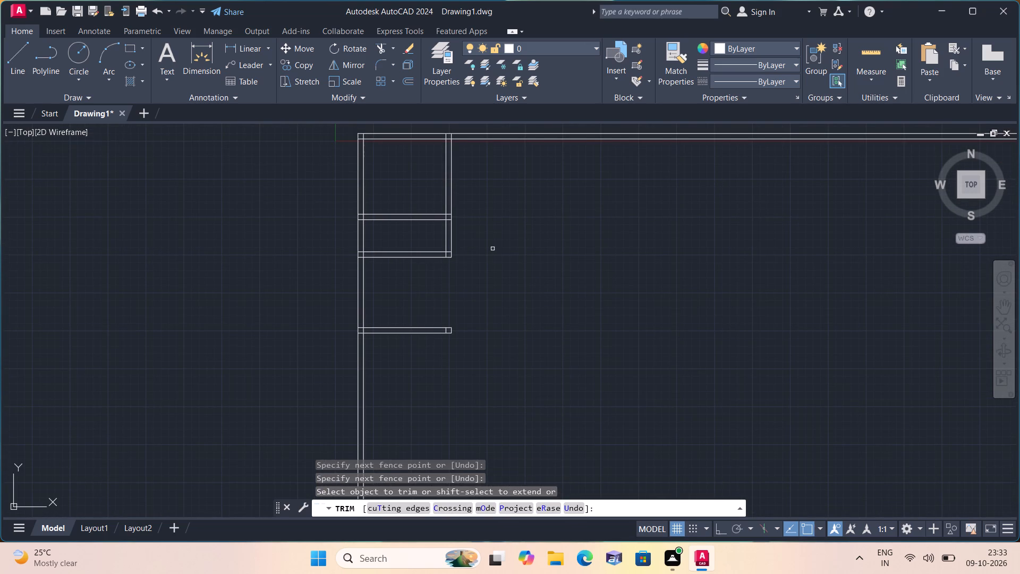
click(438, 234)
Trim the overlapping inner line ends at the upper-left exterior corner to form a clean inside corner.
scroll(317, 133, up, 2)
scroll(383, 145, up, 1)
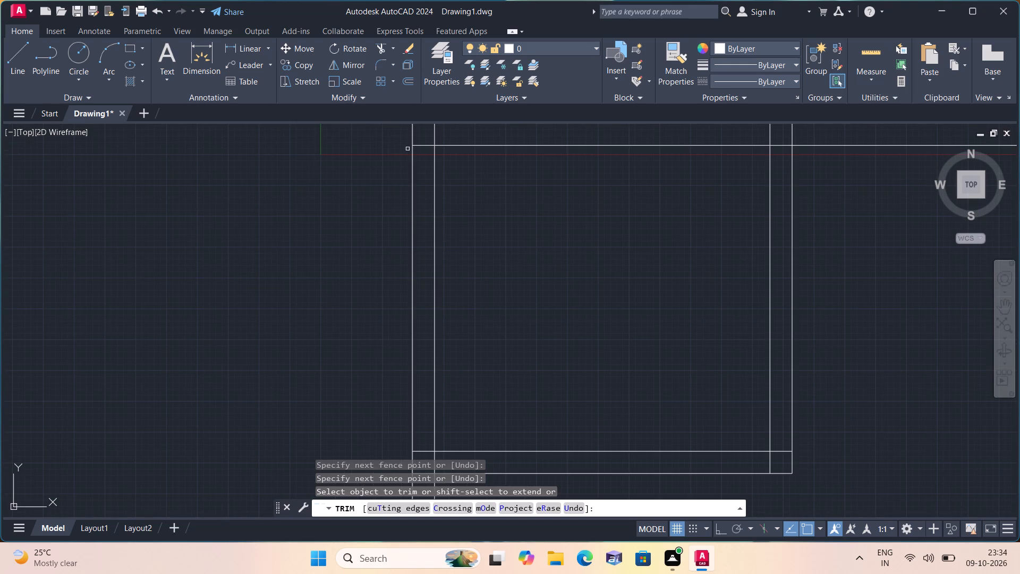
click(421, 145)
click(434, 138)
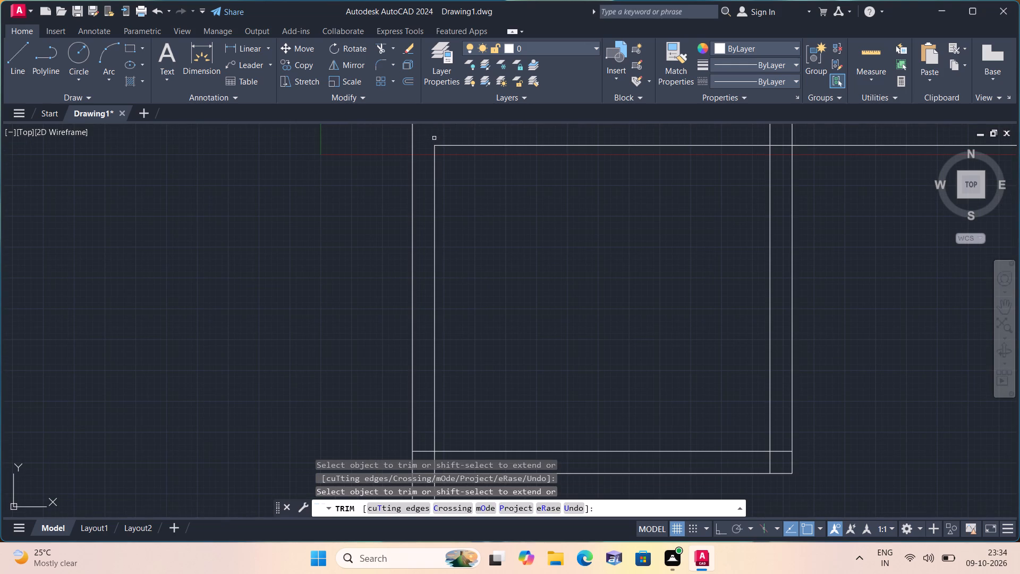
Trim the partition lines crossing the top wall's thickness and the top wall's inner line between them to open the junction.
scroll(439, 150, down, 1)
middle_drag(496, 218, 481, 207)
scroll(487, 213, down, 1)
scroll(581, 171, up, 2)
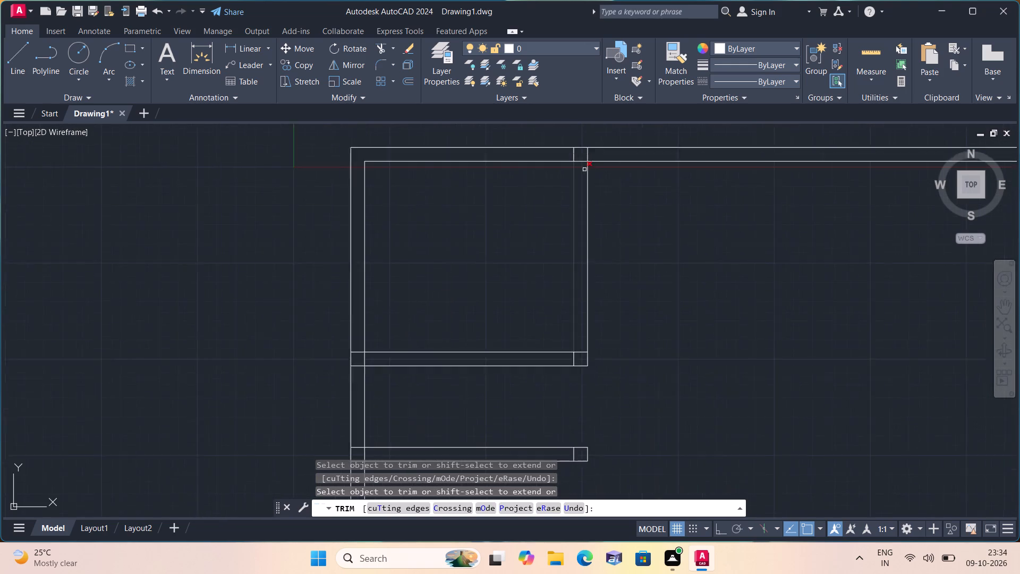
click(600, 148)
click(556, 140)
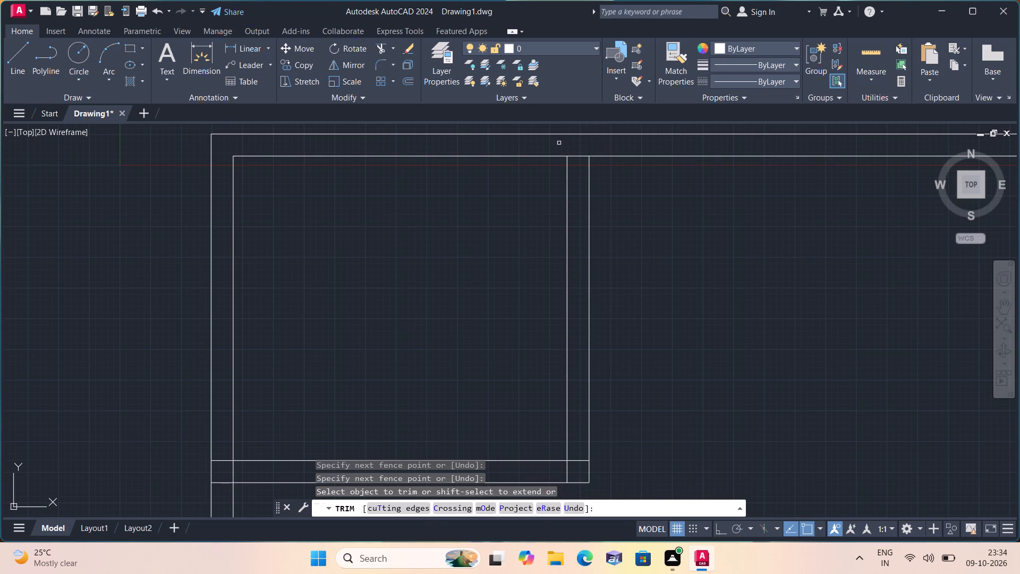
click(575, 158)
click(575, 158)
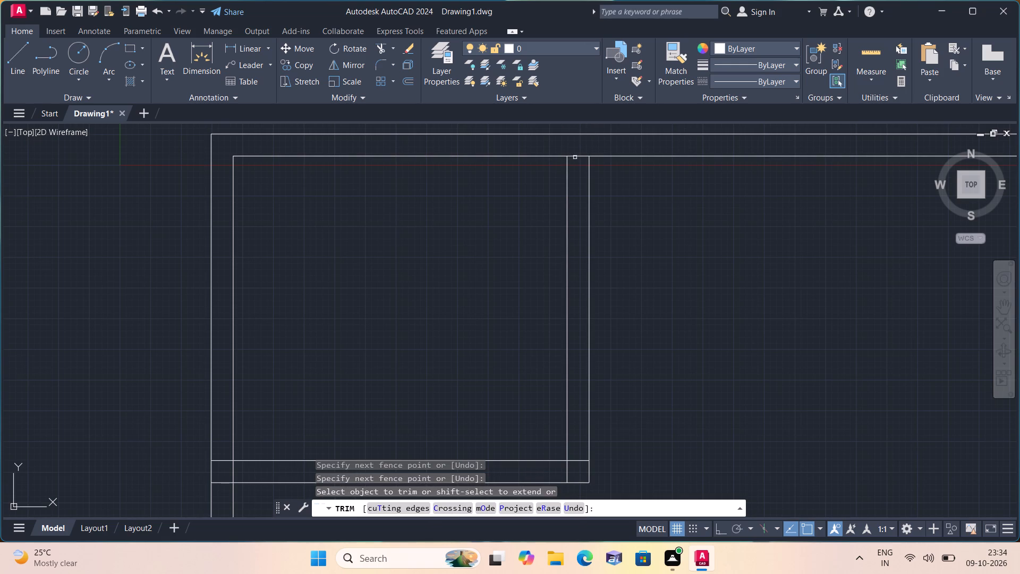
click(575, 155)
Trim the two lines of the upper cross wall where they cross the left exterior wall's thickness.
scroll(575, 155, down, 1)
scroll(475, 238, down, 1)
middle_drag(475, 238, 464, 179)
scroll(393, 268, up, 2)
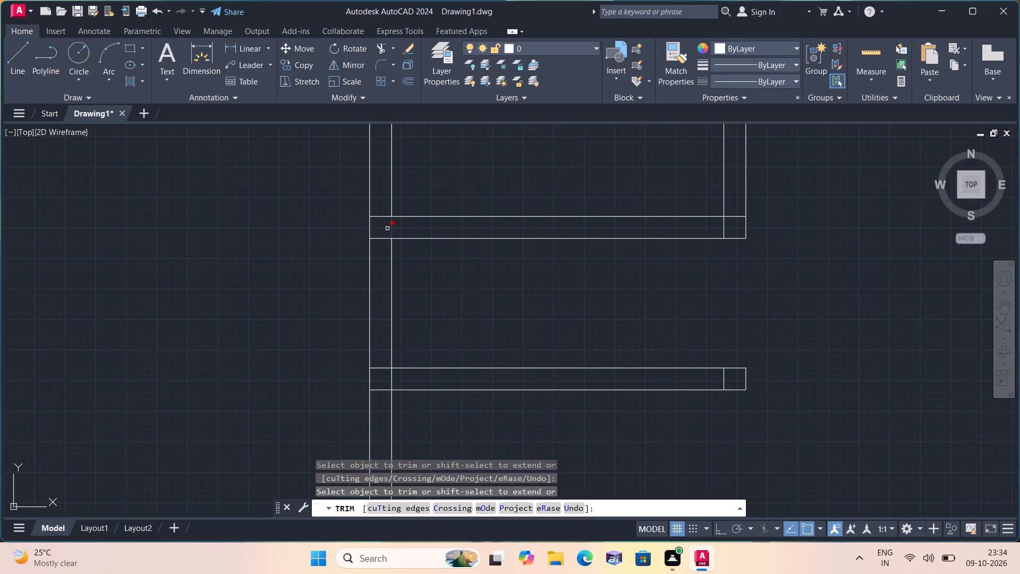
click(381, 210)
click(378, 246)
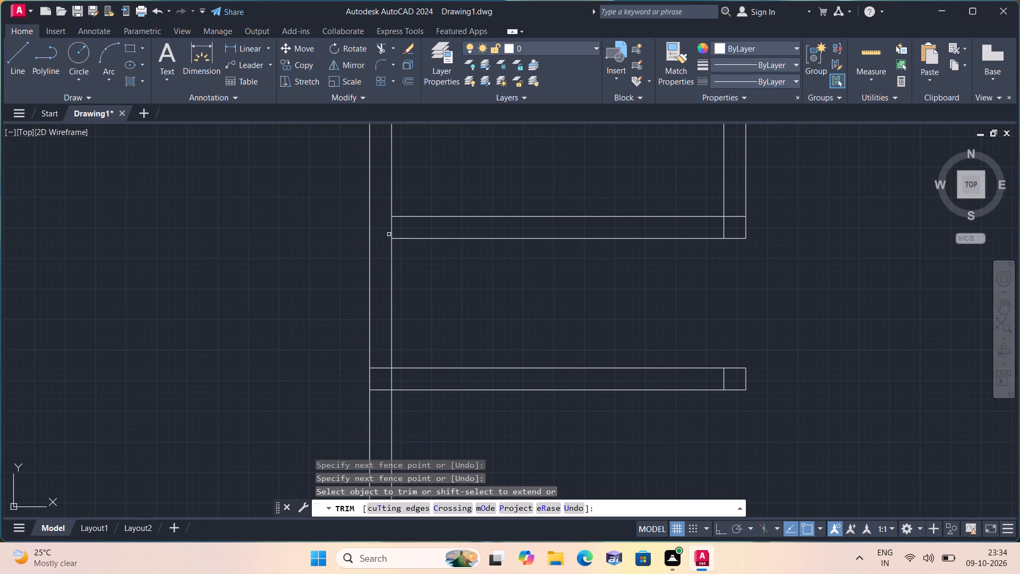
Trim the left exterior wall's inner line between the two lines of the upper cross wall.
click(393, 230)
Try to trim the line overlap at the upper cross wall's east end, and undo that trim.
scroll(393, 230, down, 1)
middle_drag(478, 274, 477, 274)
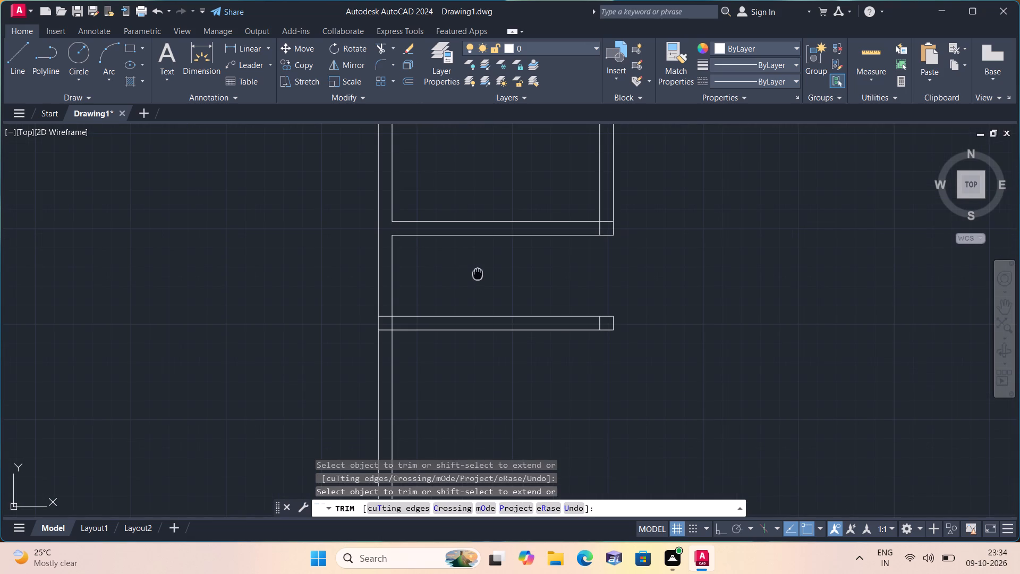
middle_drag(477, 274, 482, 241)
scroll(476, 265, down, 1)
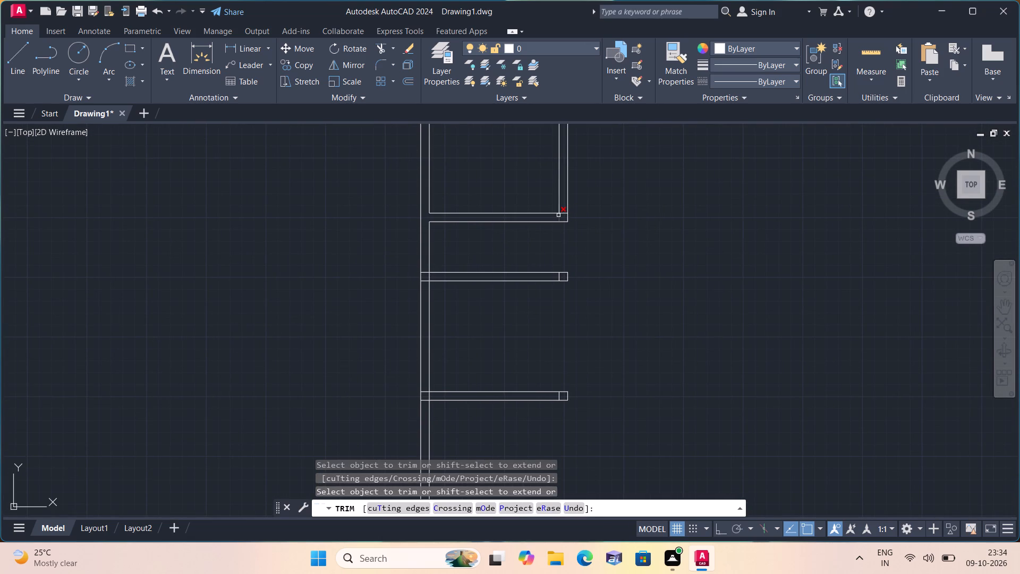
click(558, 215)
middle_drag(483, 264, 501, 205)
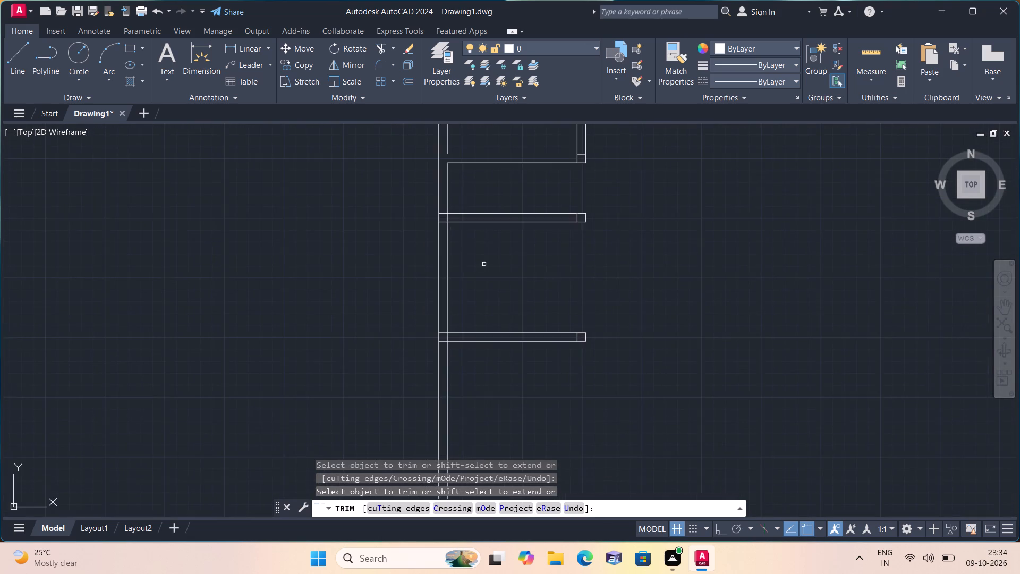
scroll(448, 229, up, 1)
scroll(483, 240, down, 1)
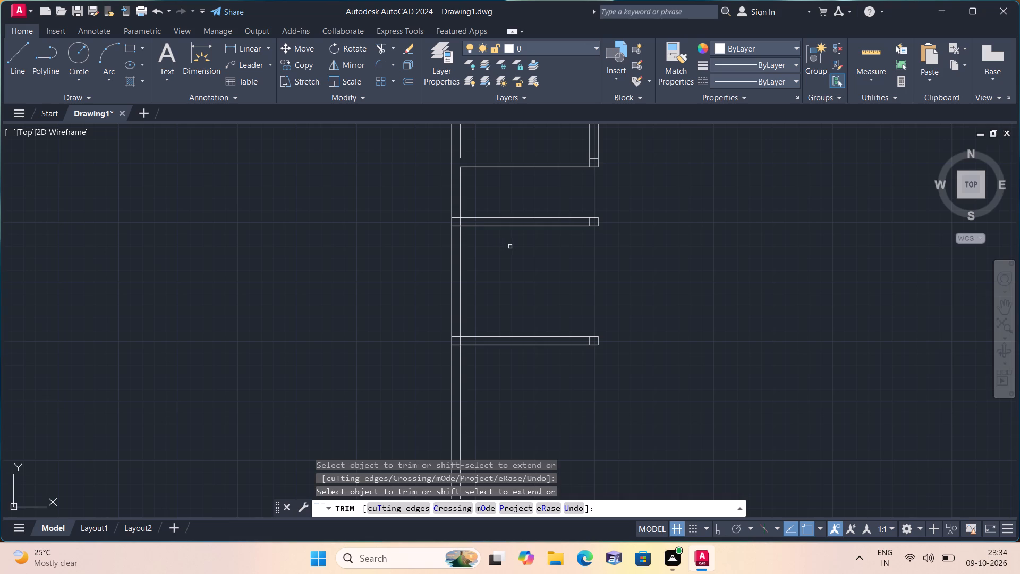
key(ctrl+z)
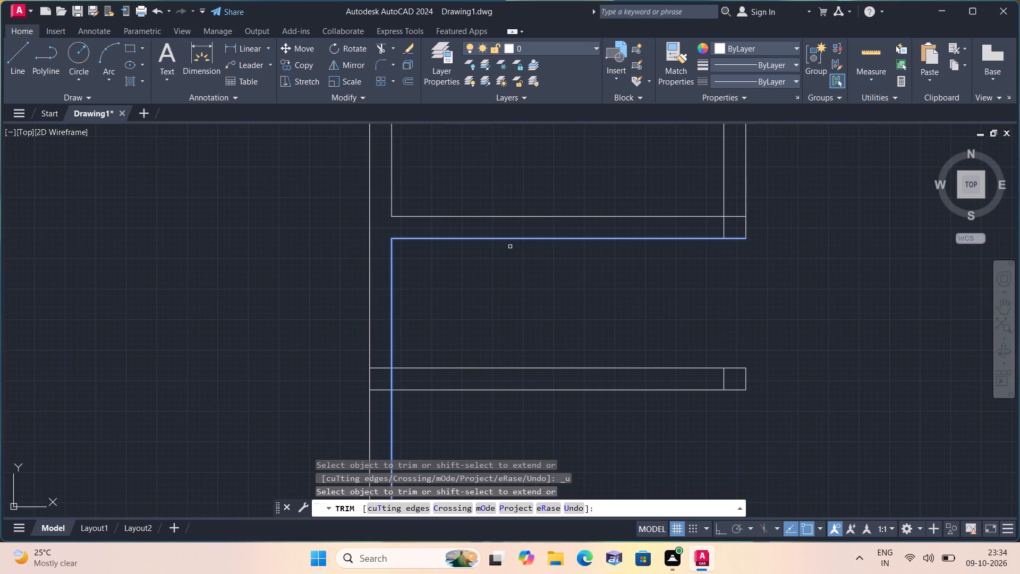
Trim the partition's inner line where it crosses the upper cross wall's thickness at its east end.
scroll(518, 243, down, 2)
scroll(647, 229, up, 1)
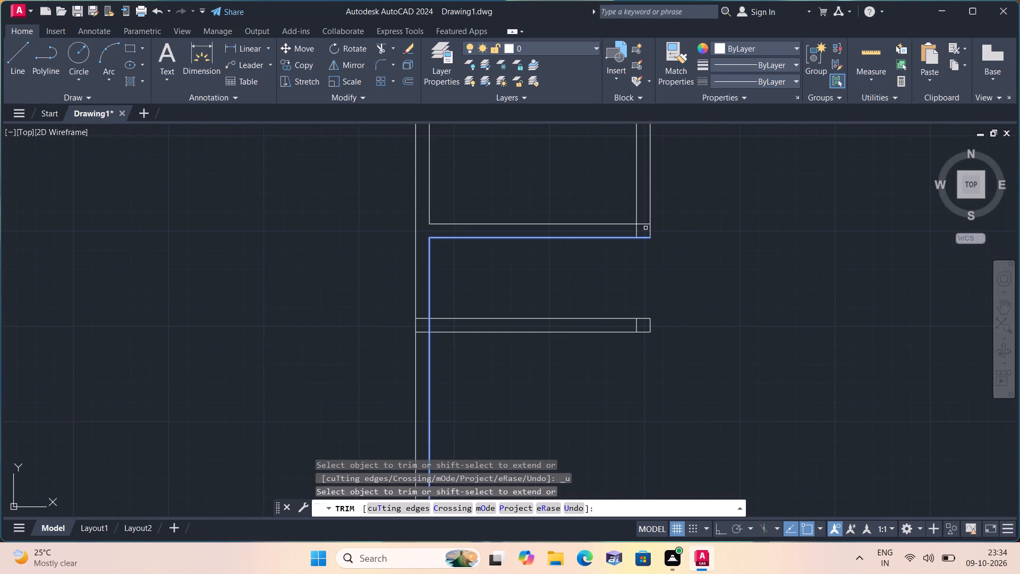
click(640, 228)
click(634, 228)
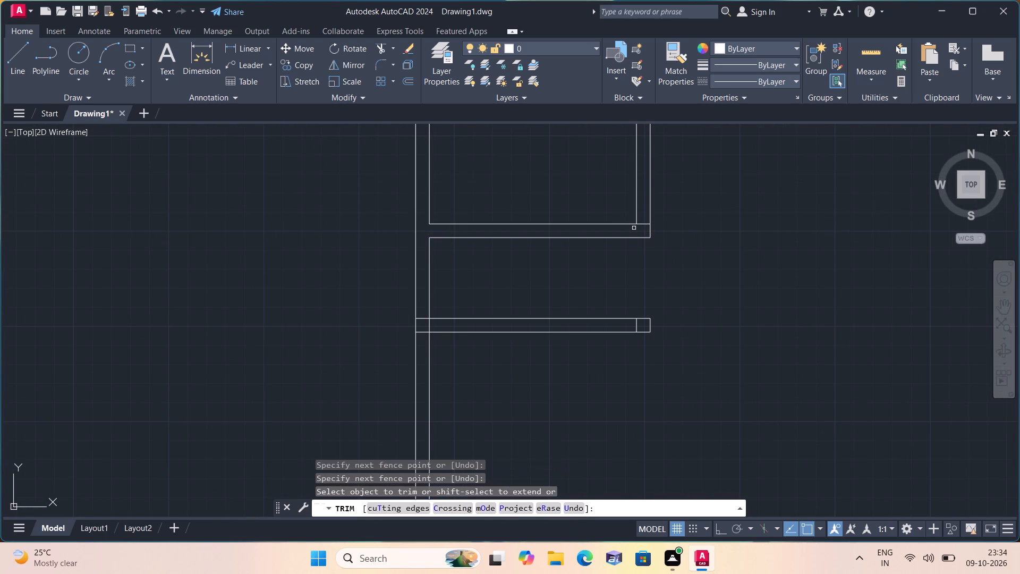
Trim the middle cross wall's lines across the left exterior wall's thickness and the wall's inner line between them.
scroll(634, 228, down, 1)
scroll(464, 282, up, 1)
scroll(522, 290, up, 1)
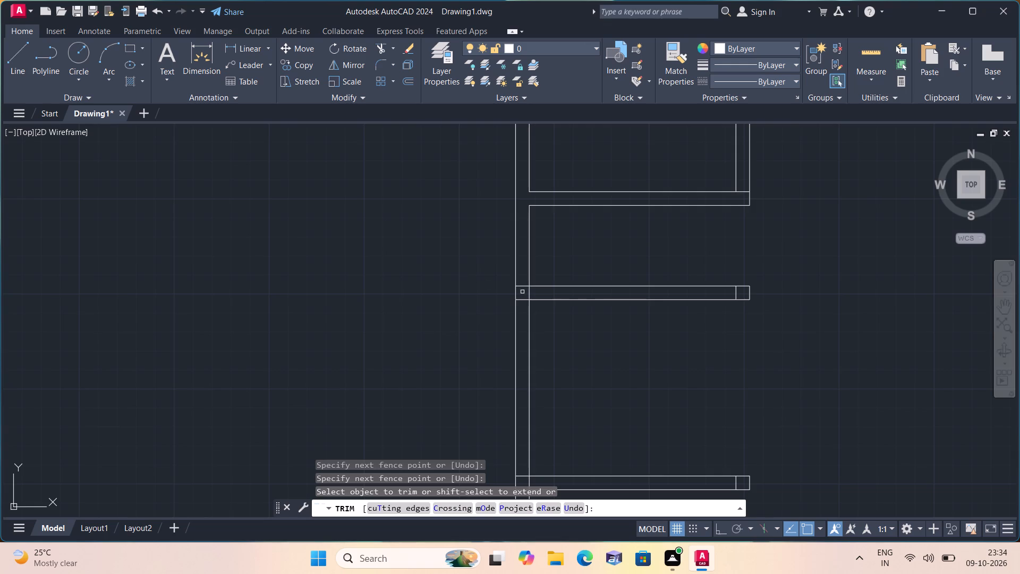
click(522, 275)
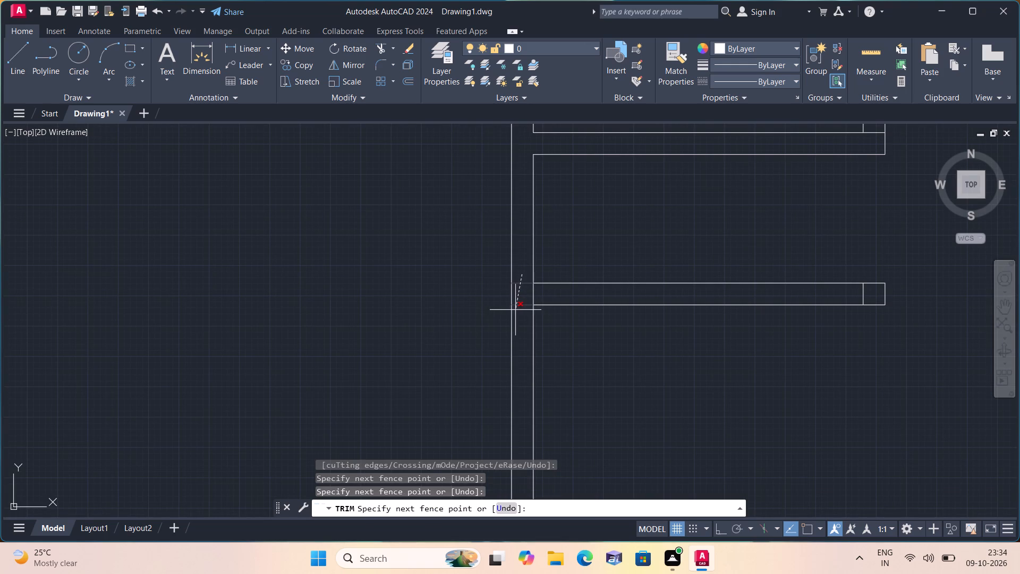
click(520, 310)
click(534, 297)
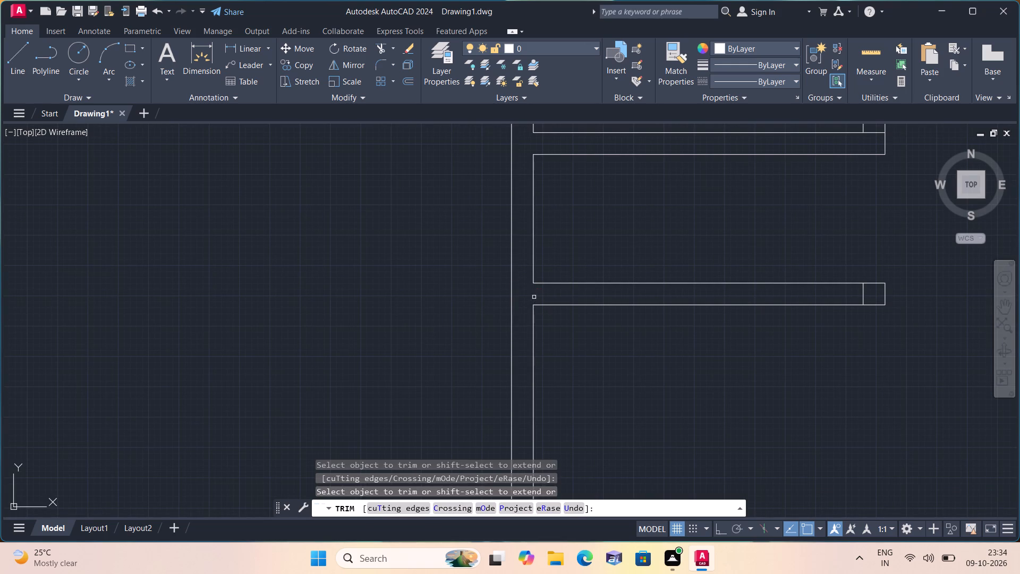
Trim the lowest cross wall's upper line inside the left exterior wall, and the exterior wall's inner line across that junction.
middle_drag(528, 298, 514, 226)
scroll(523, 289, down, 1)
scroll(600, 296, down, 1)
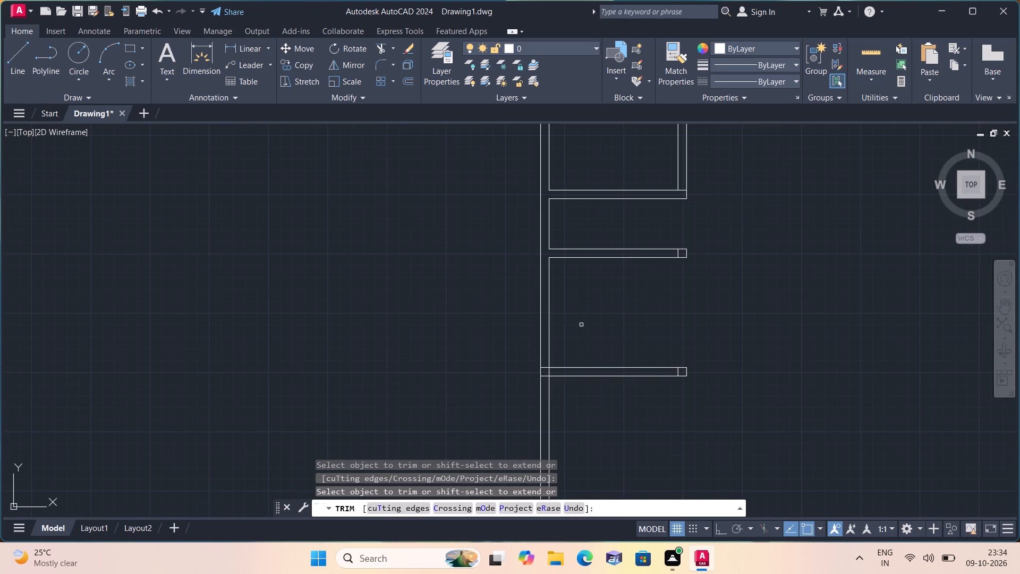
scroll(540, 378, up, 1)
click(548, 360)
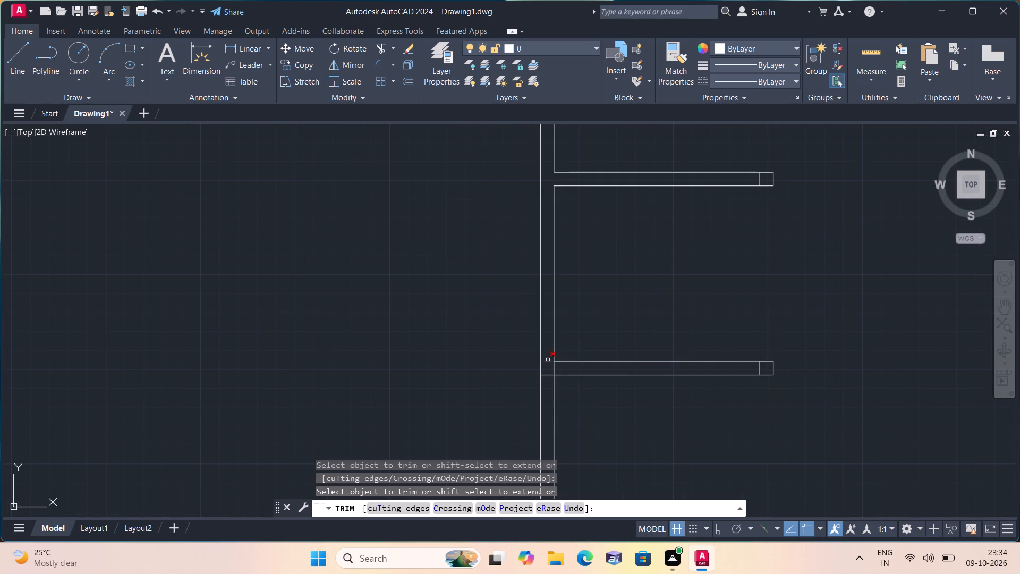
click(555, 367)
scroll(635, 315, down, 2)
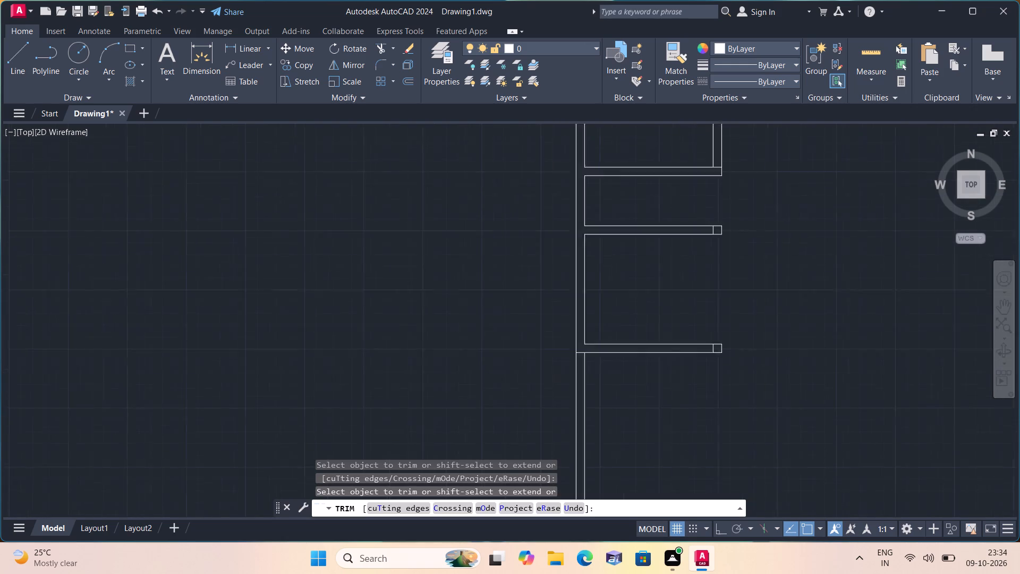
key(space)
Offset the left wall's inner line 4'5" into the space between the upper and middle cross walls.
text(offset)
key(space)
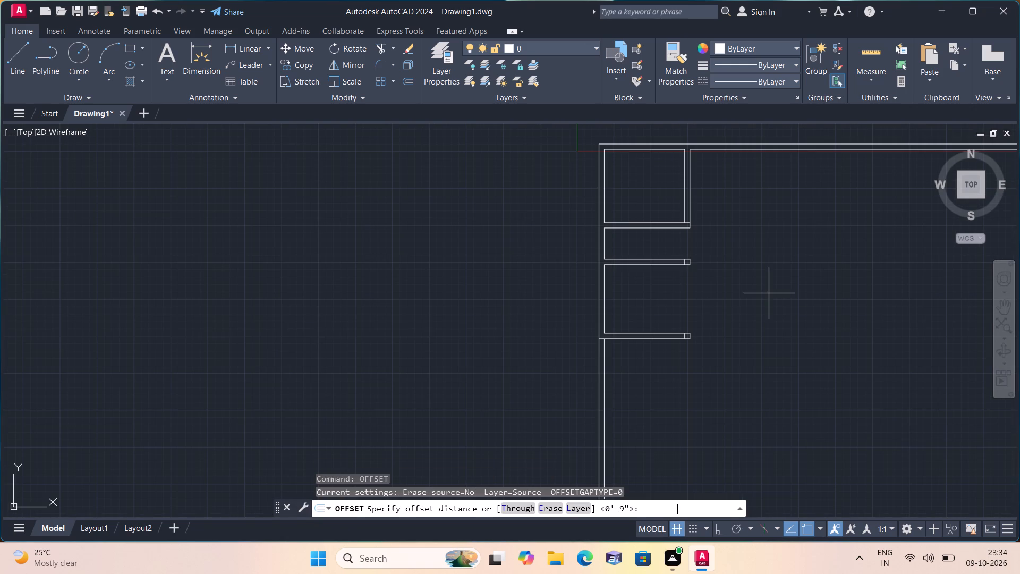
text(4'5")
key(space)
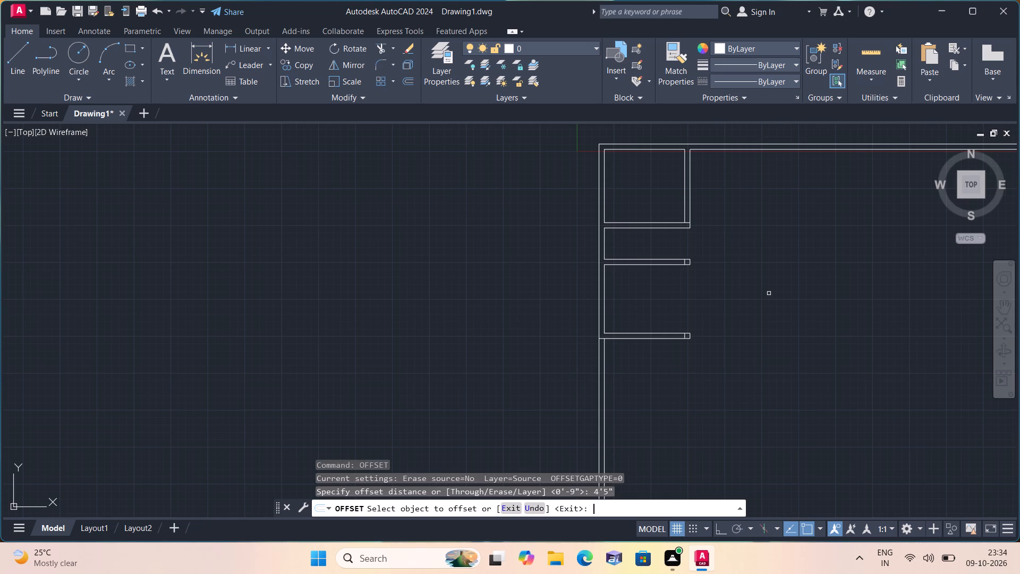
click(606, 238)
click(675, 238)
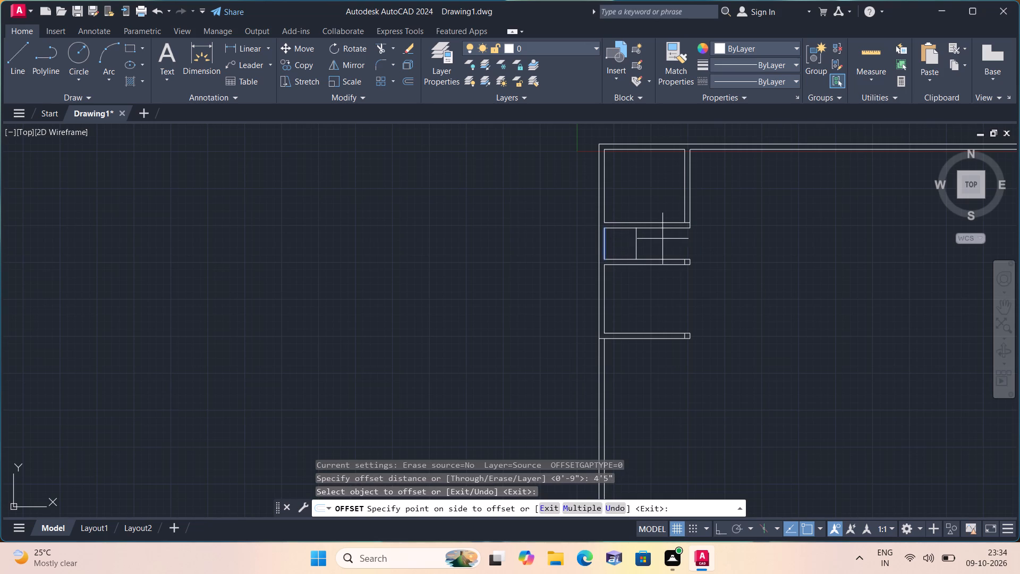
key(space)
Offset the vertical line between the upper and middle cross walls 9" to the east to form a partition.
key(space)
text(9")
key(space)
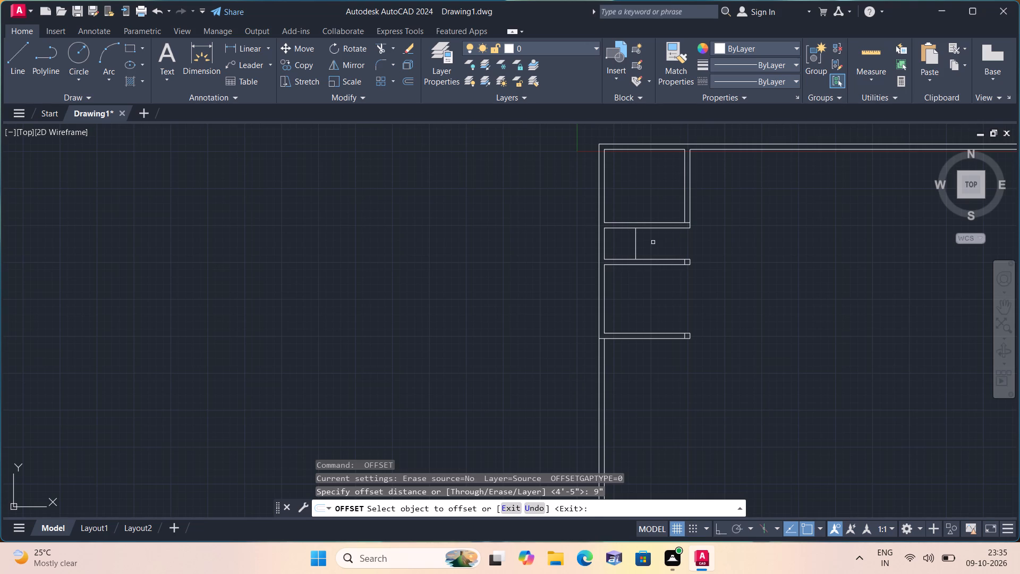
click(635, 240)
click(695, 241)
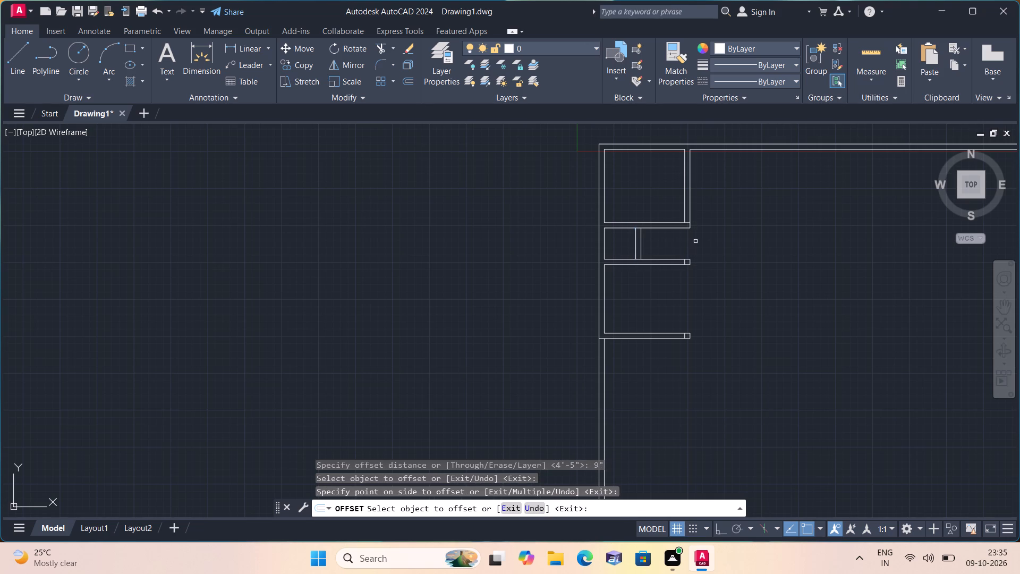
key(space)
Offset the left wall's inner line 9'8" into the room between the middle and lowest cross walls.
key(space)
text(9'8")
key(space)
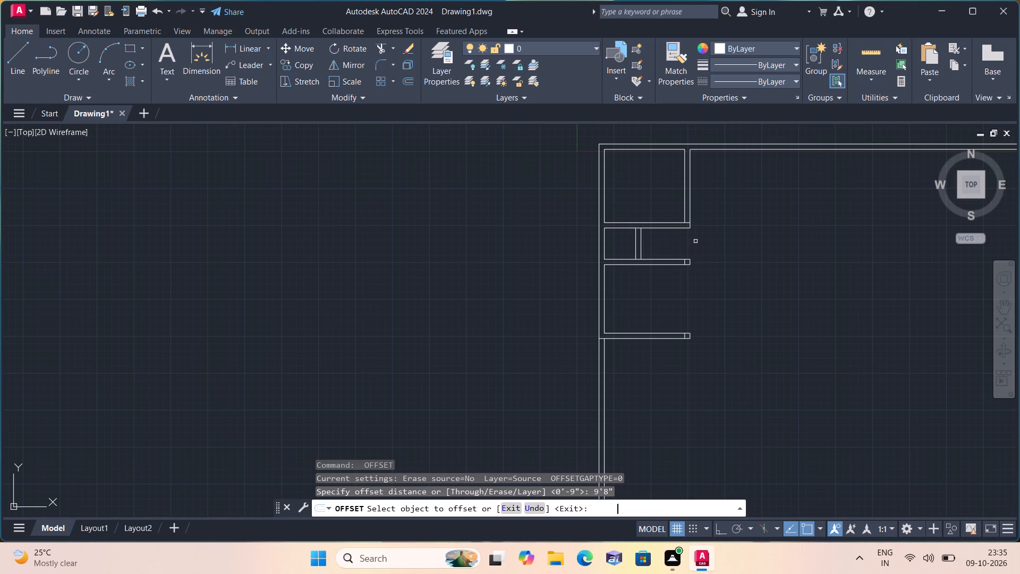
click(606, 290)
click(685, 290)
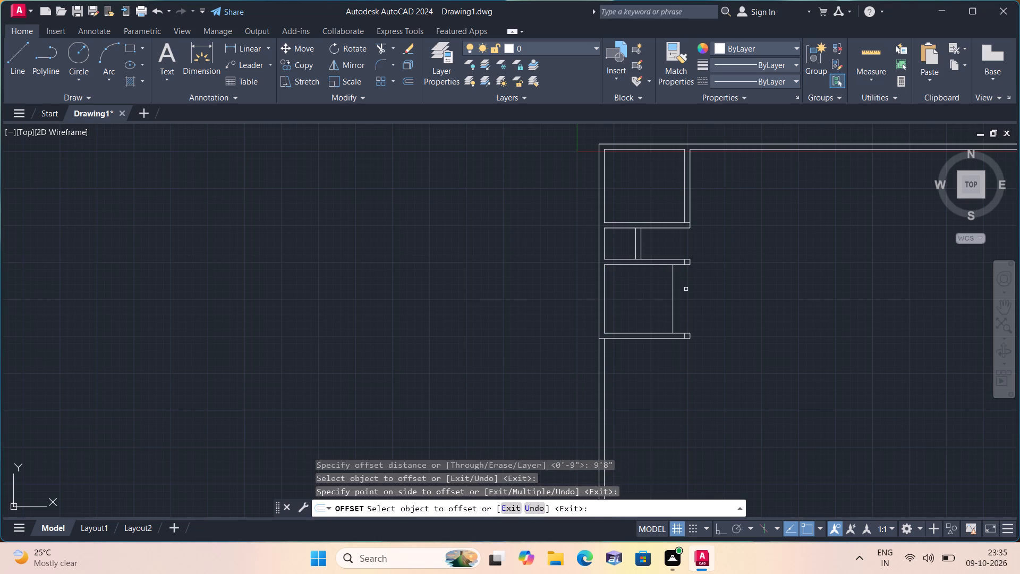
key(space)
Offset the vertical line between the middle and lowest cross walls 9" to the east to form a partition.
key(space)
text(9")
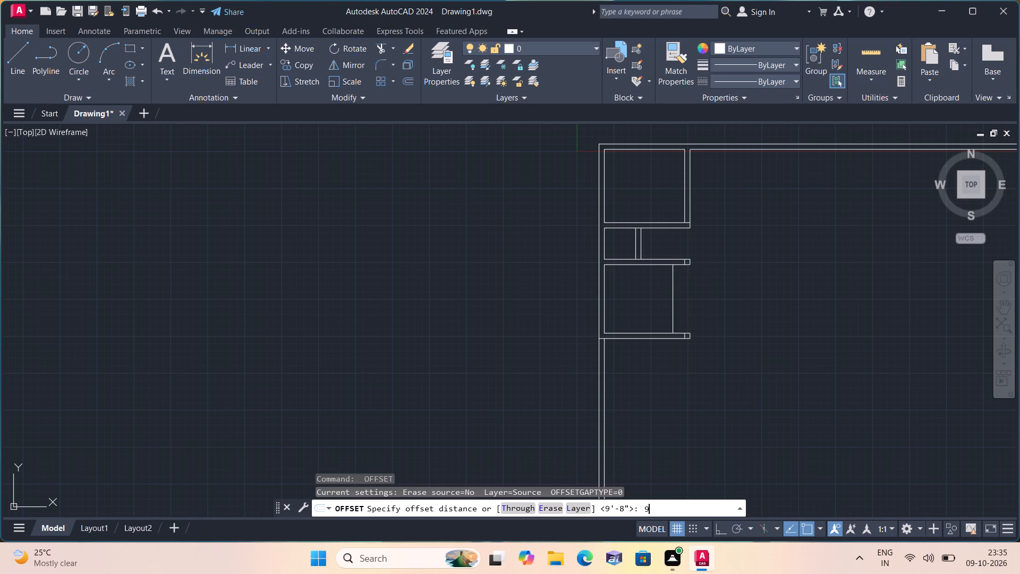
key(space)
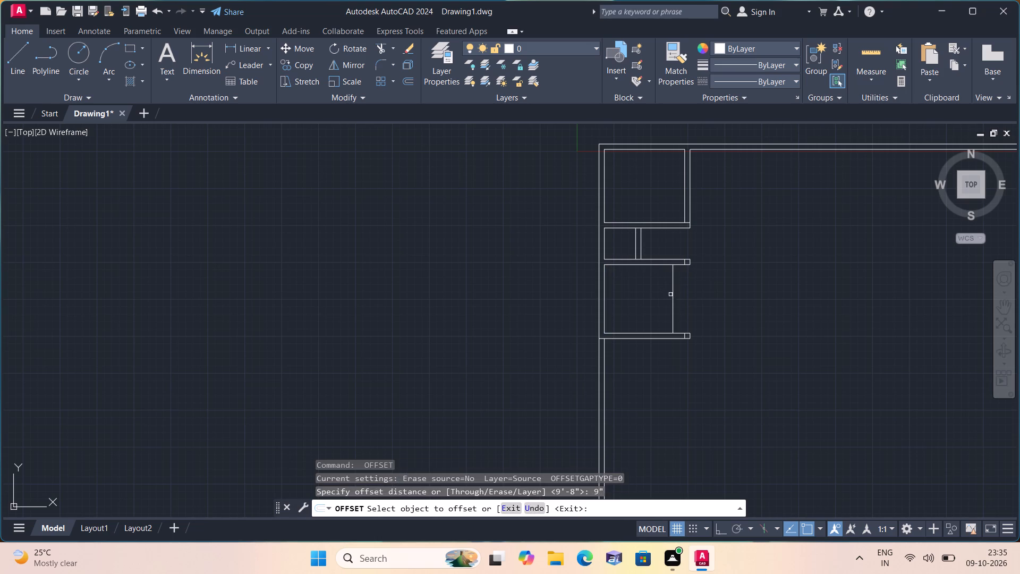
click(672, 294)
click(731, 285)
scroll(731, 285, down, 1)
middle_drag(730, 284, 718, 285)
key(space)
Draw a short line across the thickness of the top room's east partition, partway down its length.
text(l)
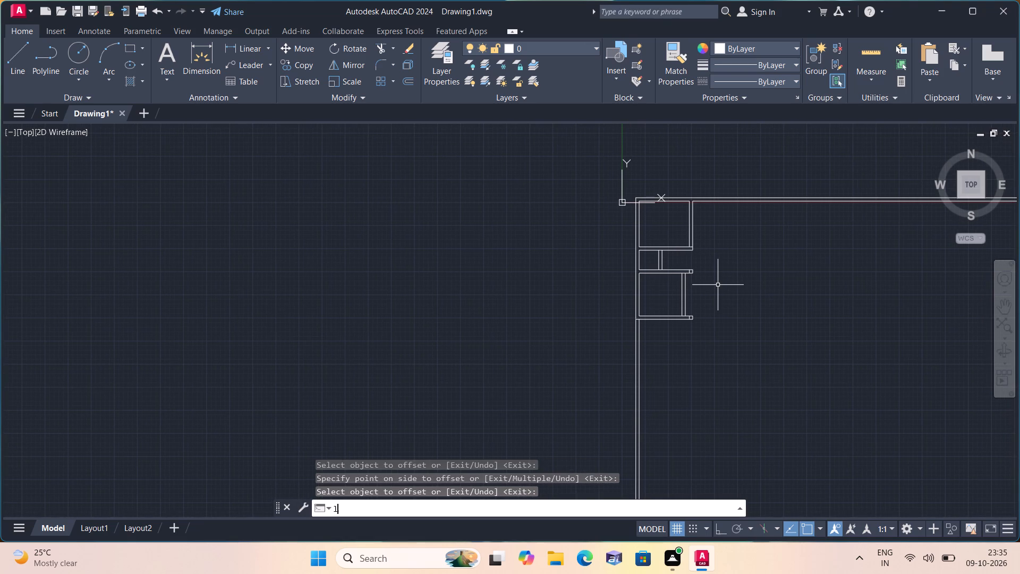
key(space)
scroll(648, 244, up, 1)
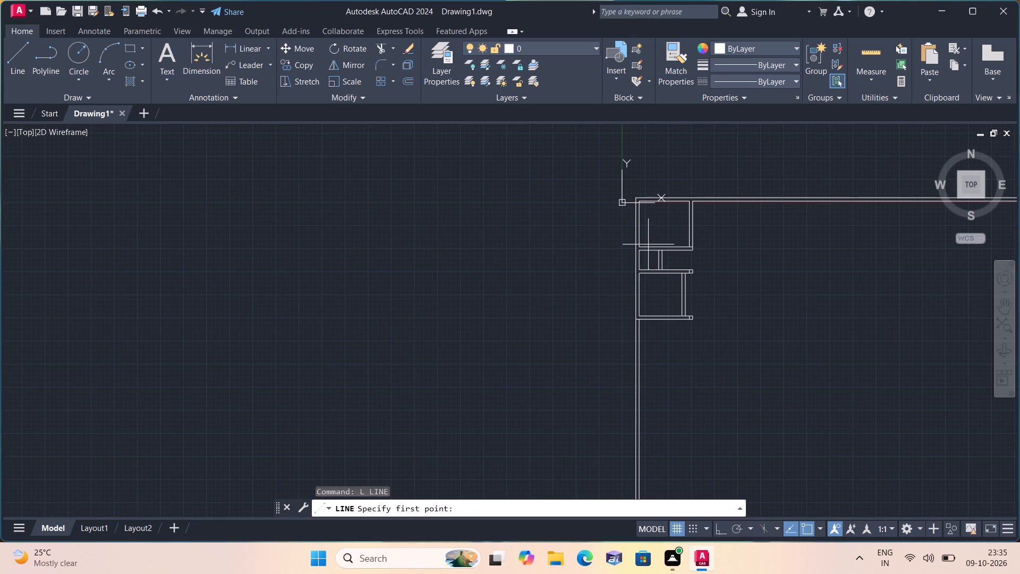
scroll(648, 244, up, 2)
middle_drag(787, 222, 780, 222)
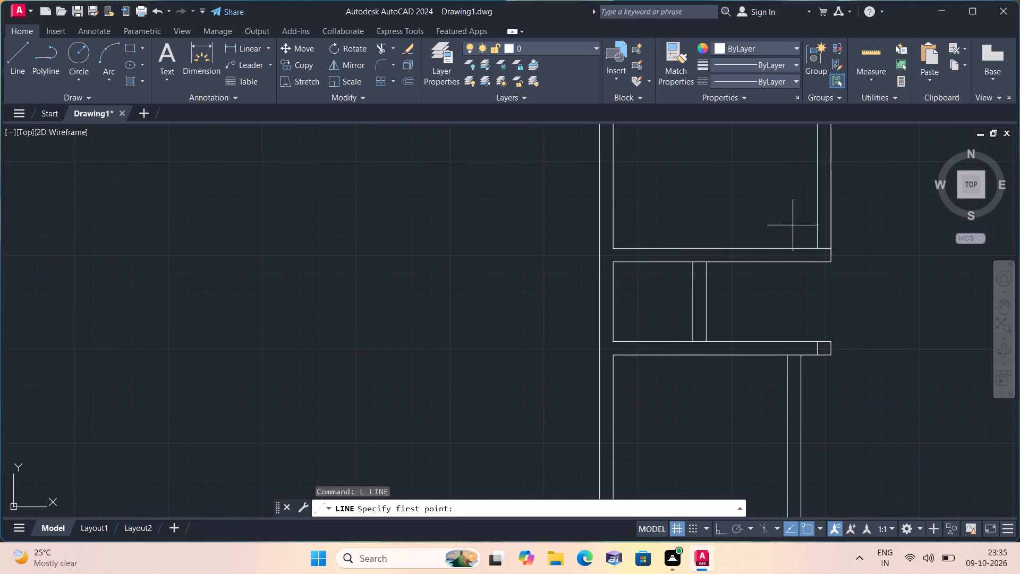
middle_drag(780, 222, 735, 254)
scroll(774, 228, down, 1)
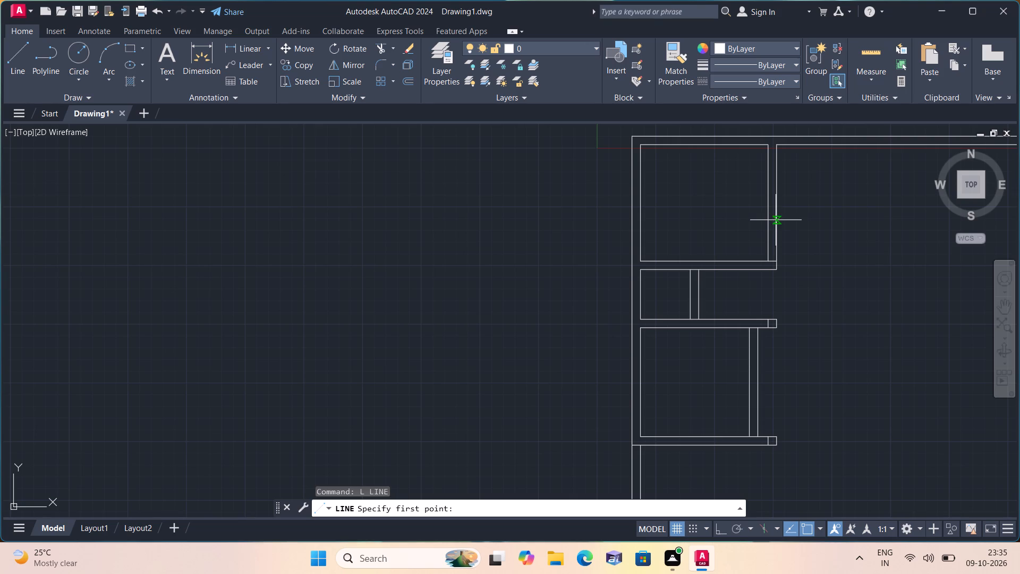
click(776, 217)
click(769, 218)
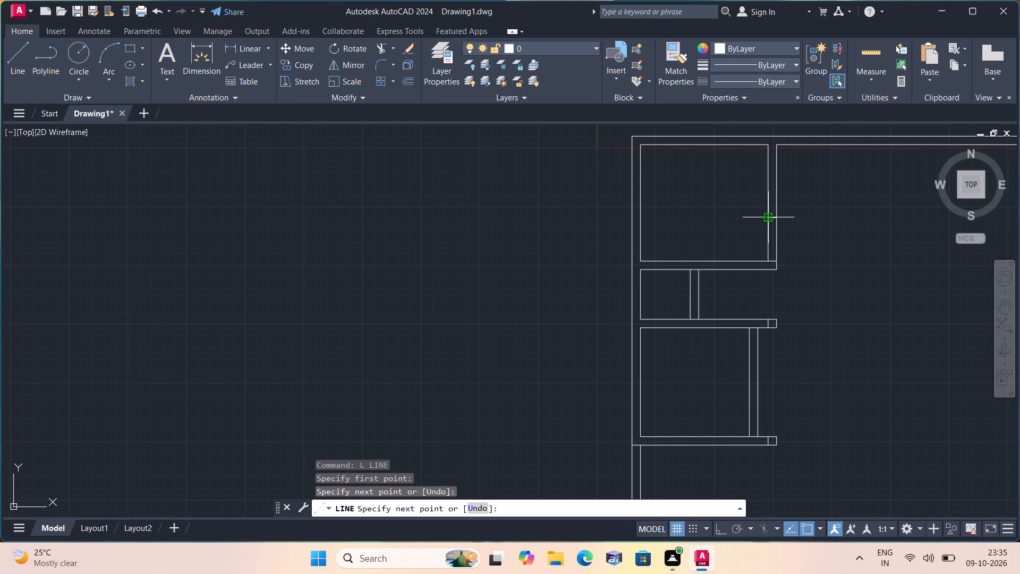
key(space)
Draw a short line across the thickness of the partition between the upper and middle cross walls.
middle_drag(832, 287, 828, 282)
scroll(830, 284, down, 1)
middle_drag(828, 282, 806, 205)
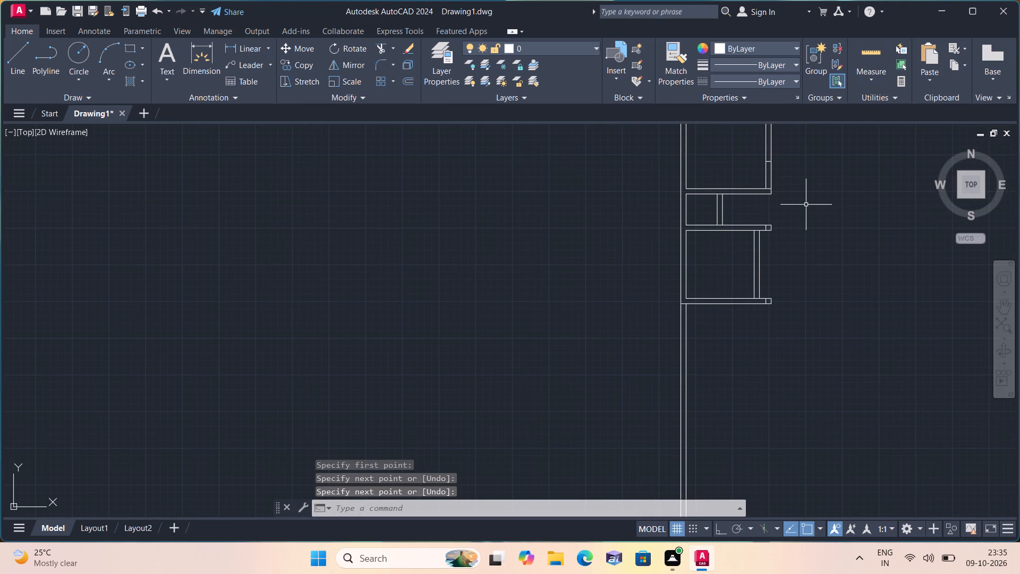
key(space)
scroll(706, 221, up, 1)
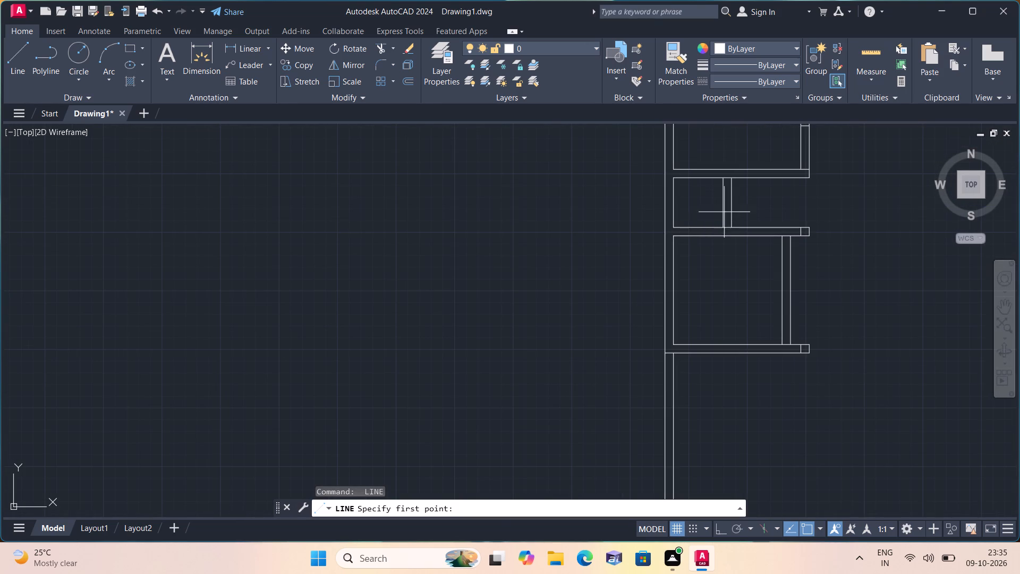
click(733, 210)
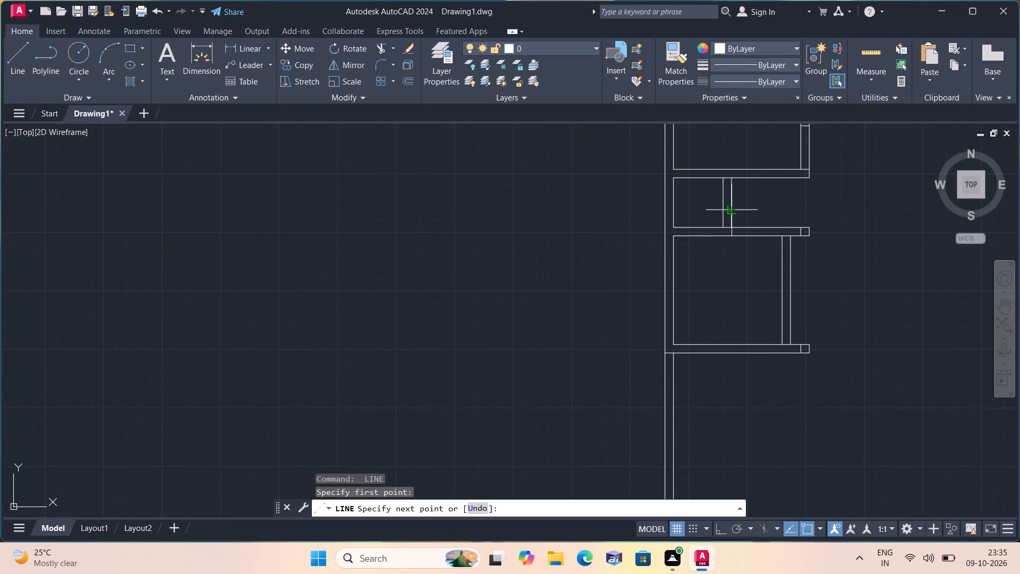
click(724, 210)
key(space)
Draw a short line across the middle cross wall's thickness from the lower end of the small partition's east face.
middle_drag(779, 210, 759, 188)
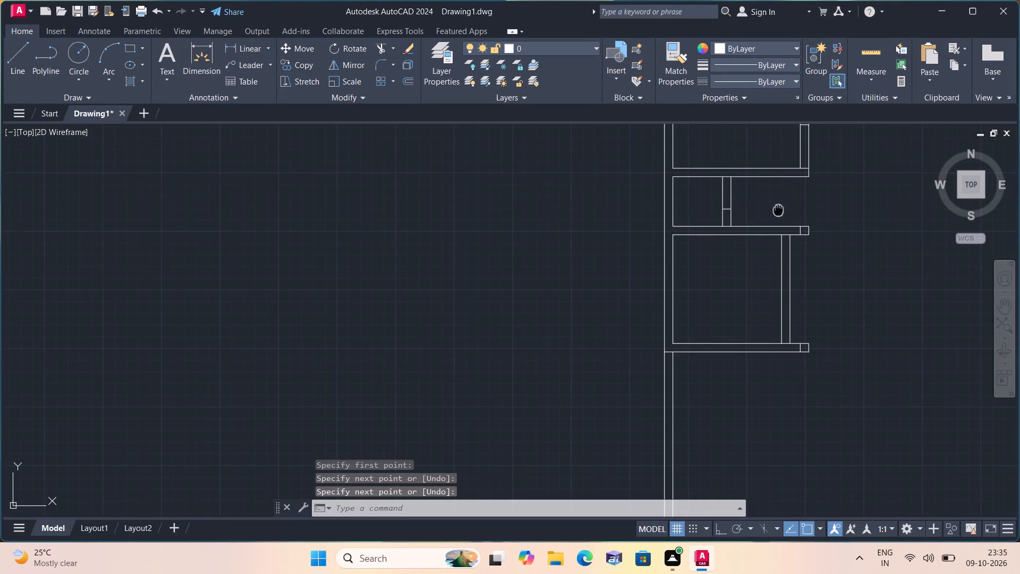
middle_drag(759, 188, 758, 187)
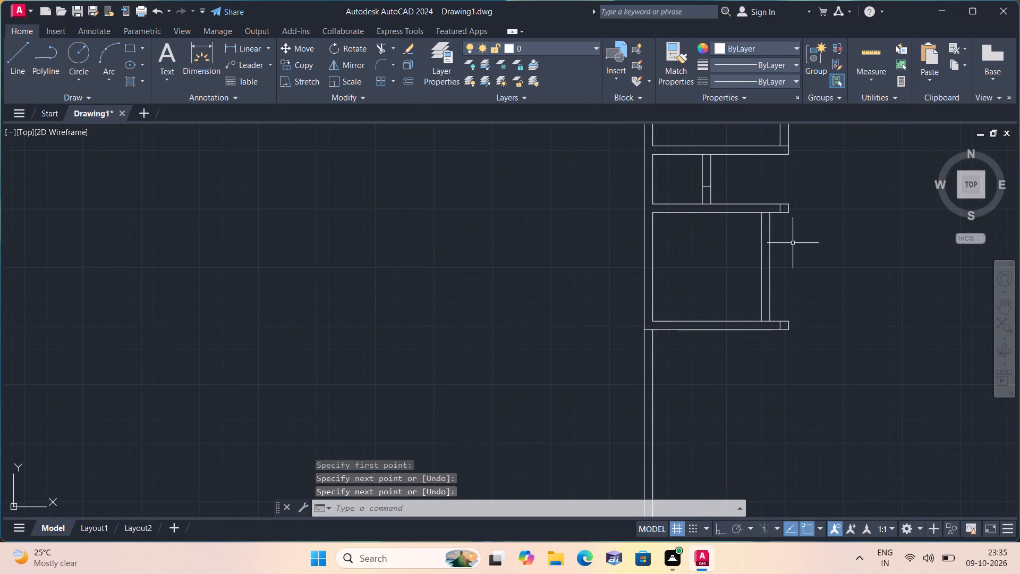
key(space)
scroll(793, 243, up, 1)
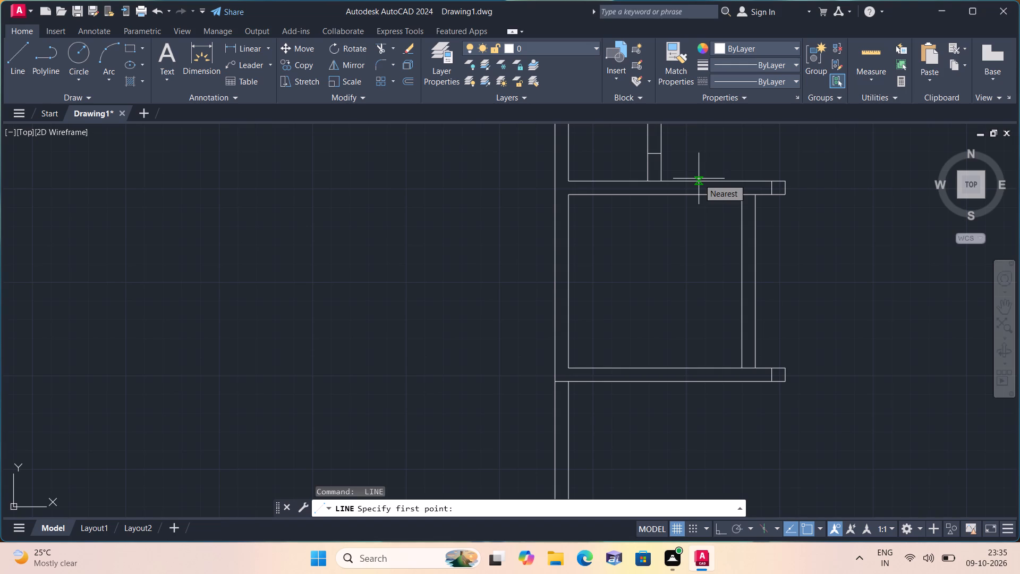
click(668, 182)
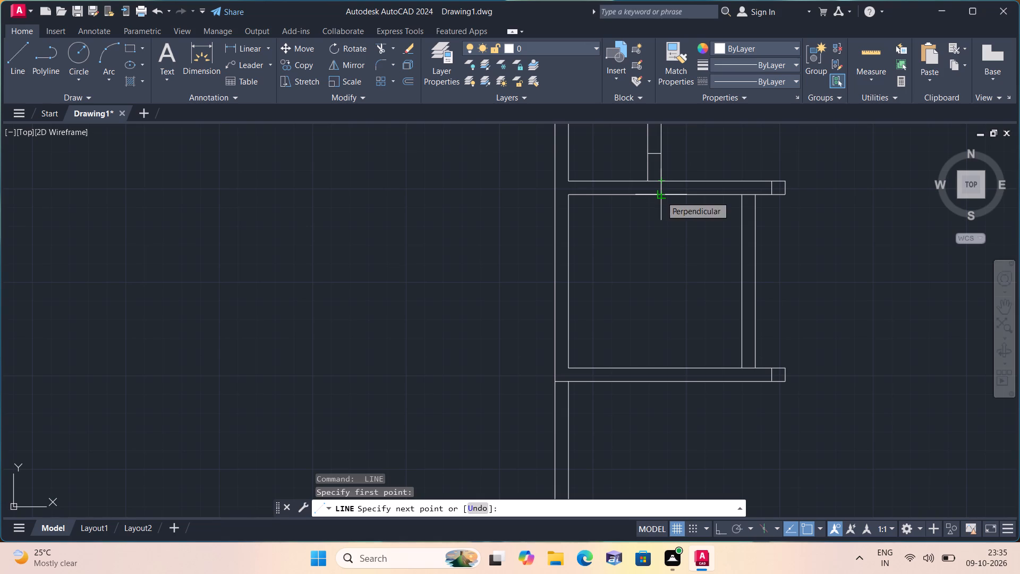
click(661, 196)
key(space)
Draw two short lines across the middle cross wall's thickness, in line with both faces of the lower room's east partition.
key(space)
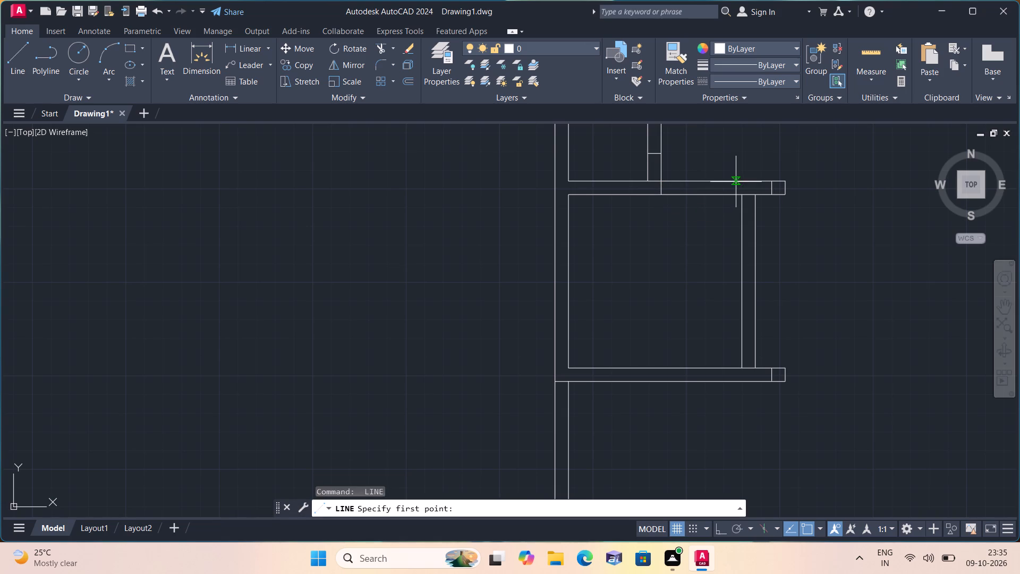
click(740, 196)
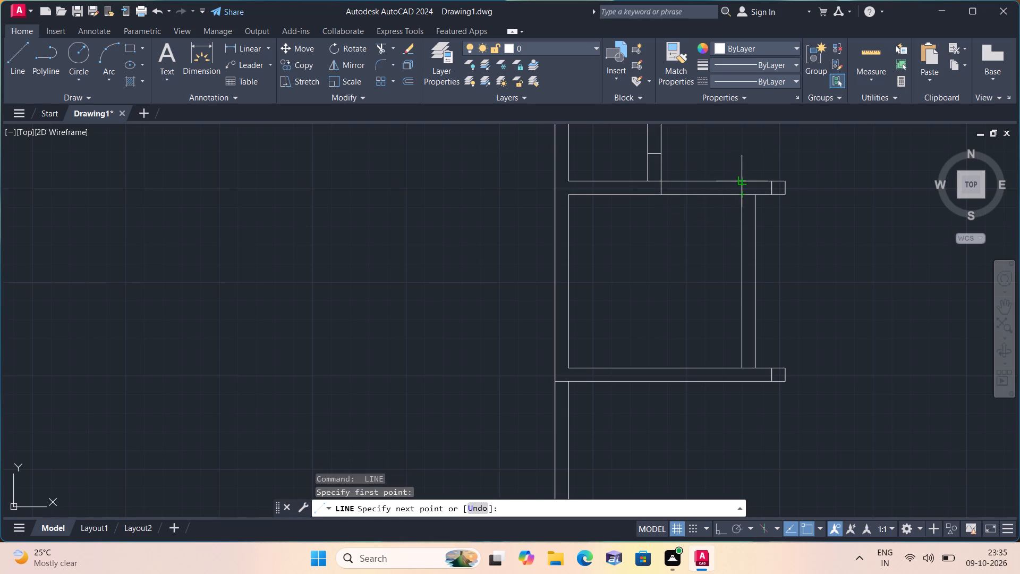
click(739, 180)
key(space)
key(space)
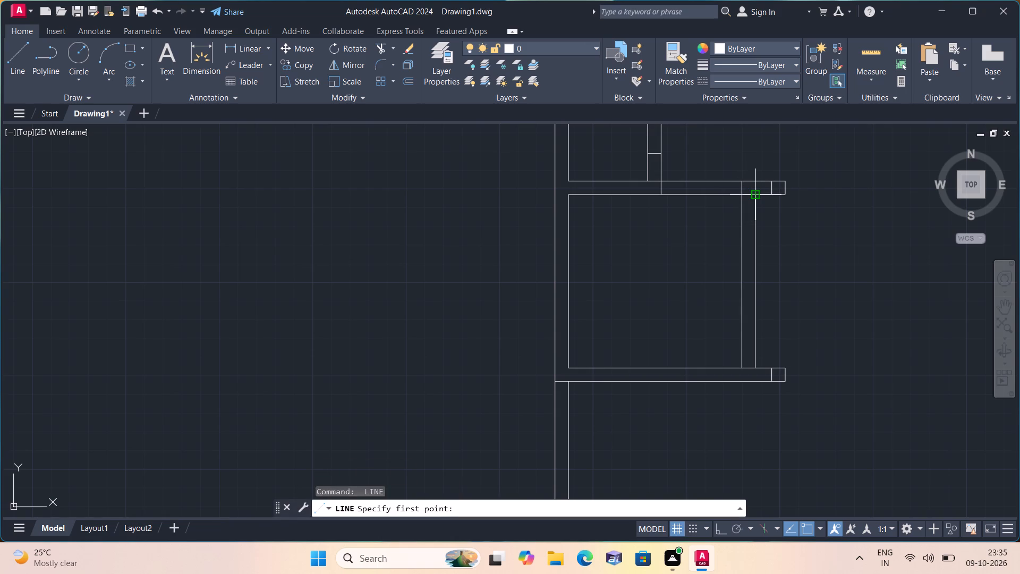
click(753, 196)
click(754, 177)
key(space)
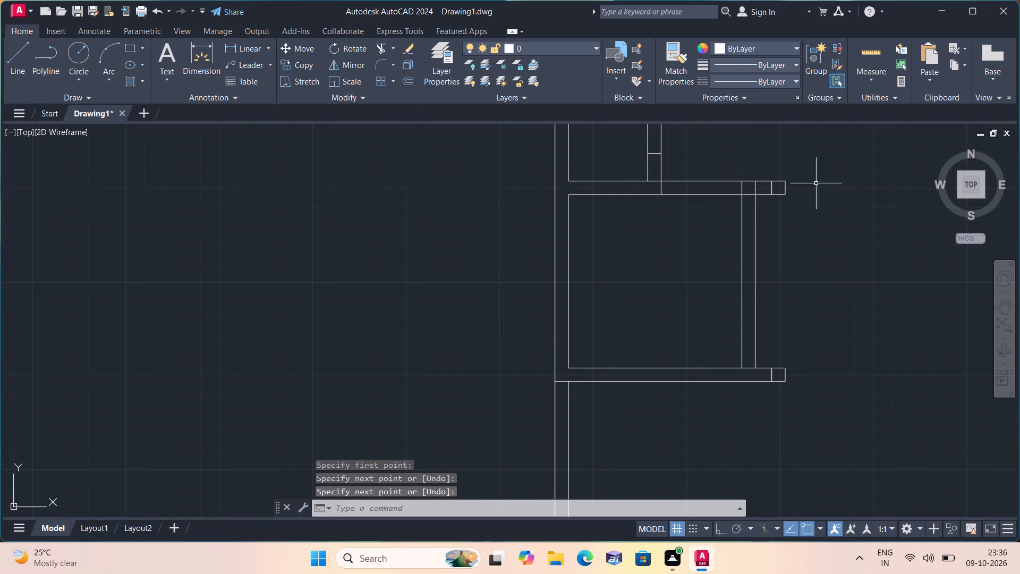
Trim away the middle cross wall's stub and end lines projecting east of the lower room's east partition.
scroll(835, 201, down, 1)
middle_drag(834, 201, 817, 175)
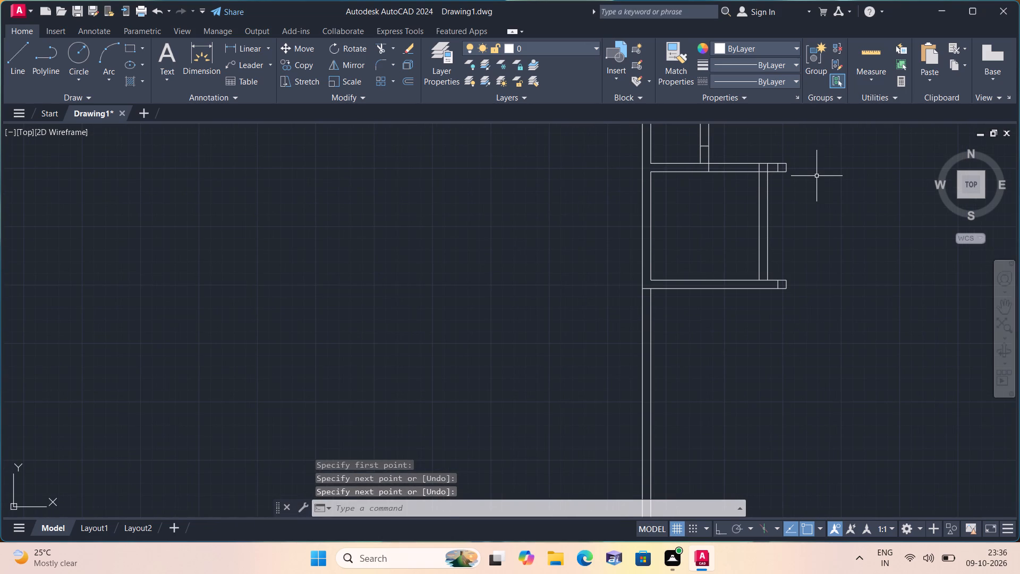
text(trim)
key(space)
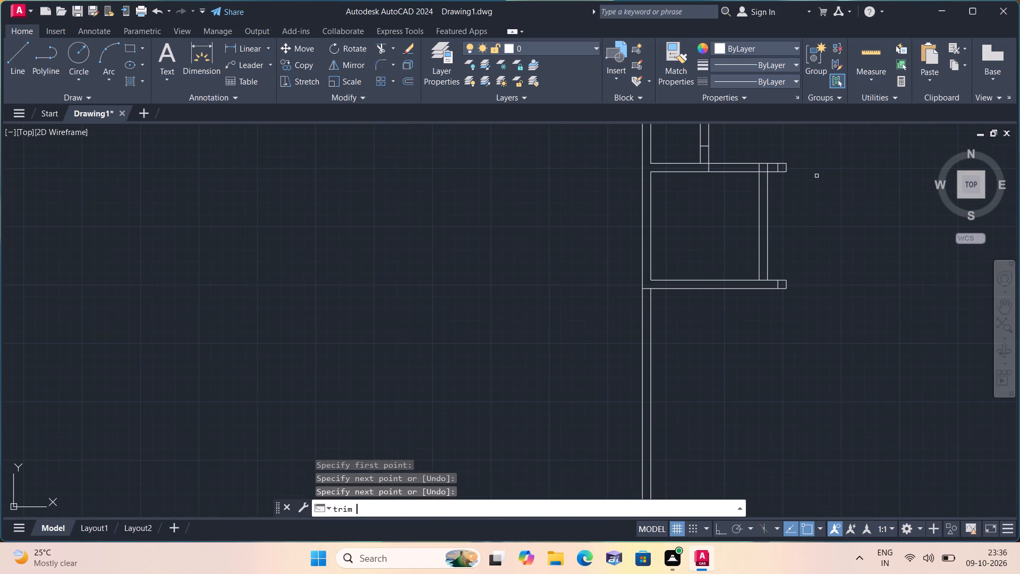
click(771, 154)
click(778, 178)
click(782, 168)
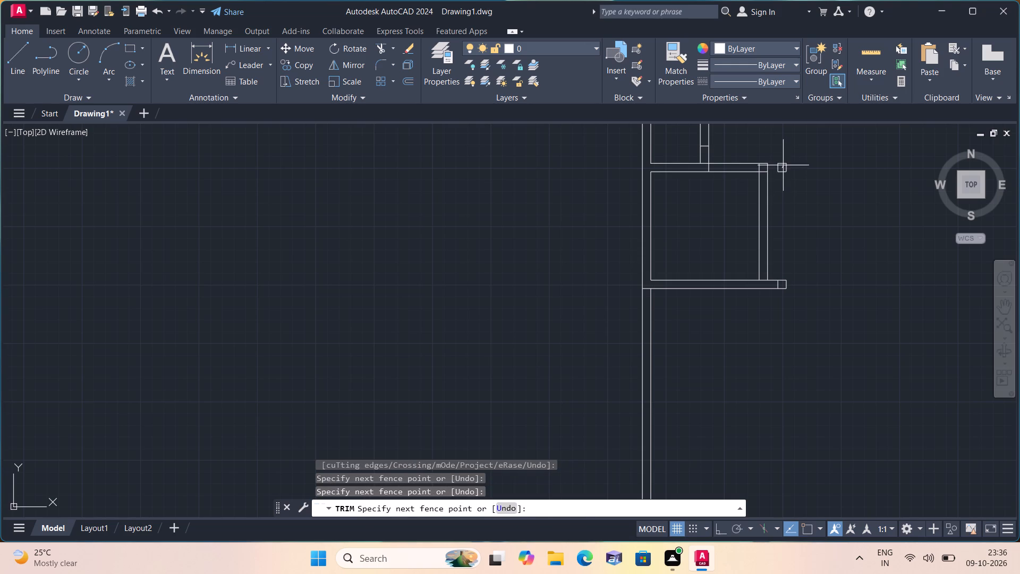
click(783, 158)
click(786, 171)
click(788, 168)
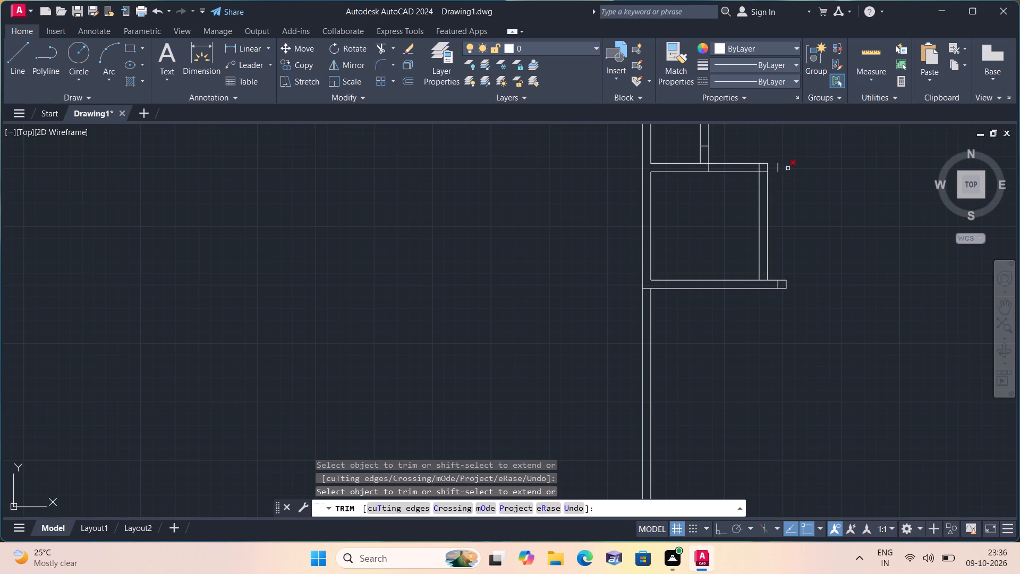
click(778, 164)
Trim the lowest cross wall's upper face and inner short line east of the lower room's partition.
scroll(789, 259, down, 1)
middle_drag(803, 211, 804, 232)
scroll(803, 211, down, 1)
scroll(790, 259, up, 1)
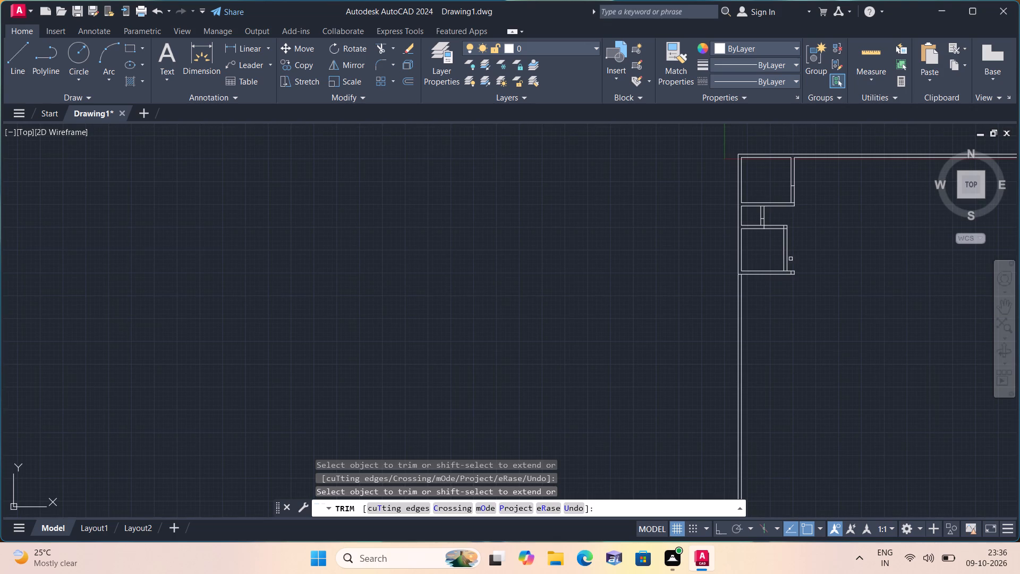
scroll(790, 259, up, 1)
click(793, 276)
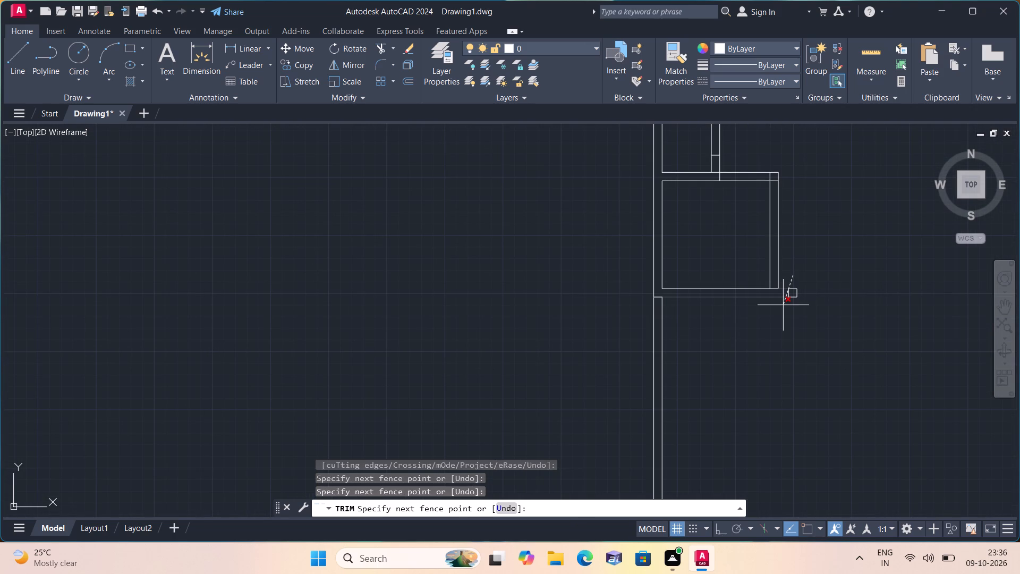
click(788, 289)
click(789, 290)
click(789, 291)
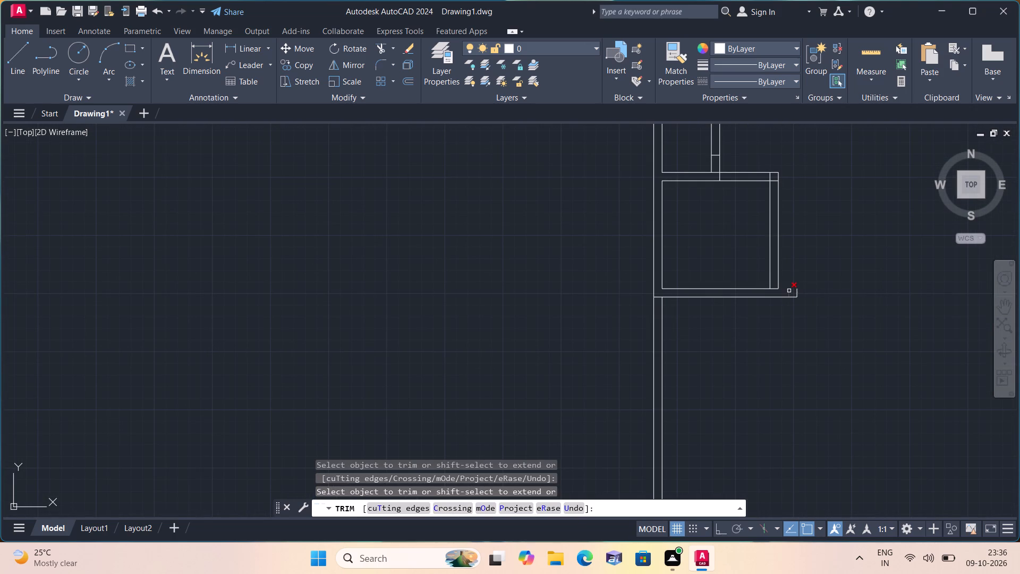
click(801, 291)
scroll(806, 185, down, 1)
click(837, 225)
scroll(837, 225, down, 1)
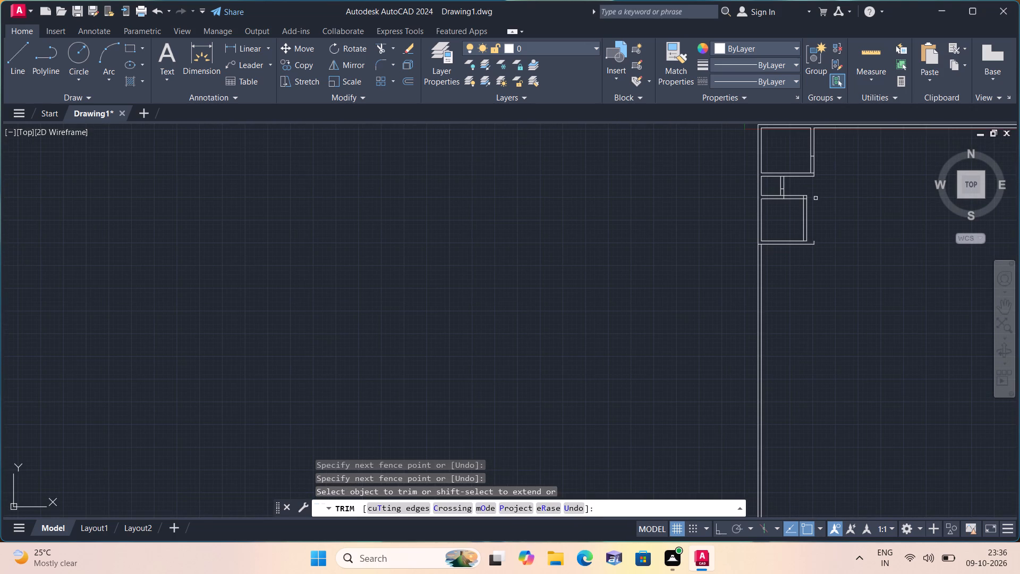
Trim the middle cross wall between the small partition and the lower room's east partition, clearing the leftover line at the latter's top.
scroll(789, 195, up, 2)
click(792, 190)
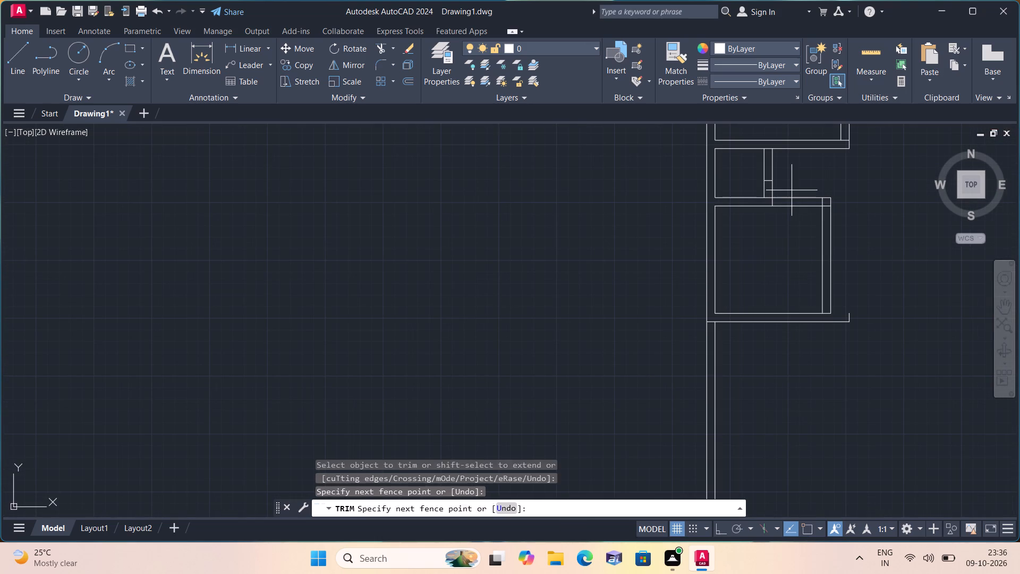
click(792, 216)
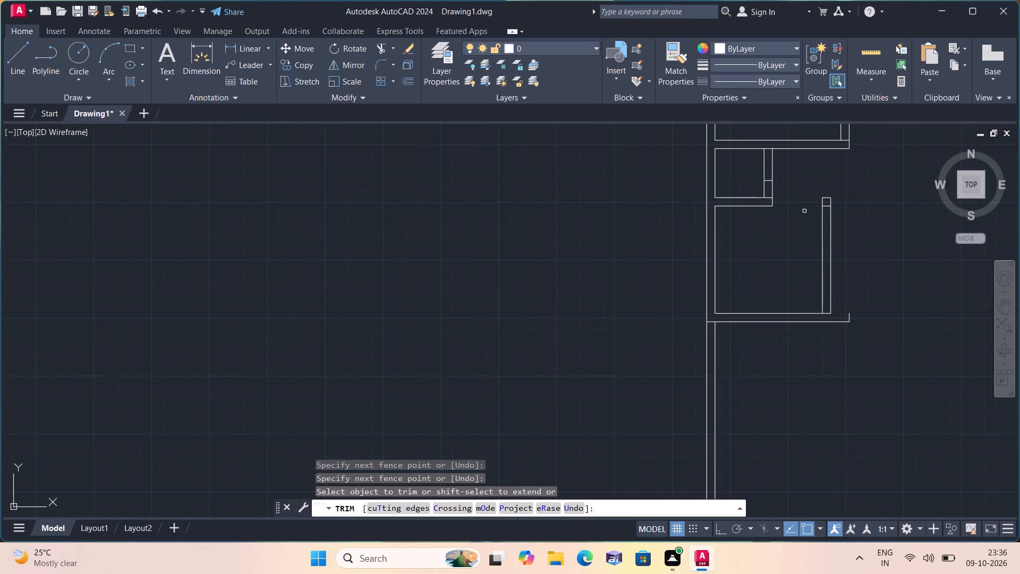
scroll(815, 207, up, 1)
click(833, 206)
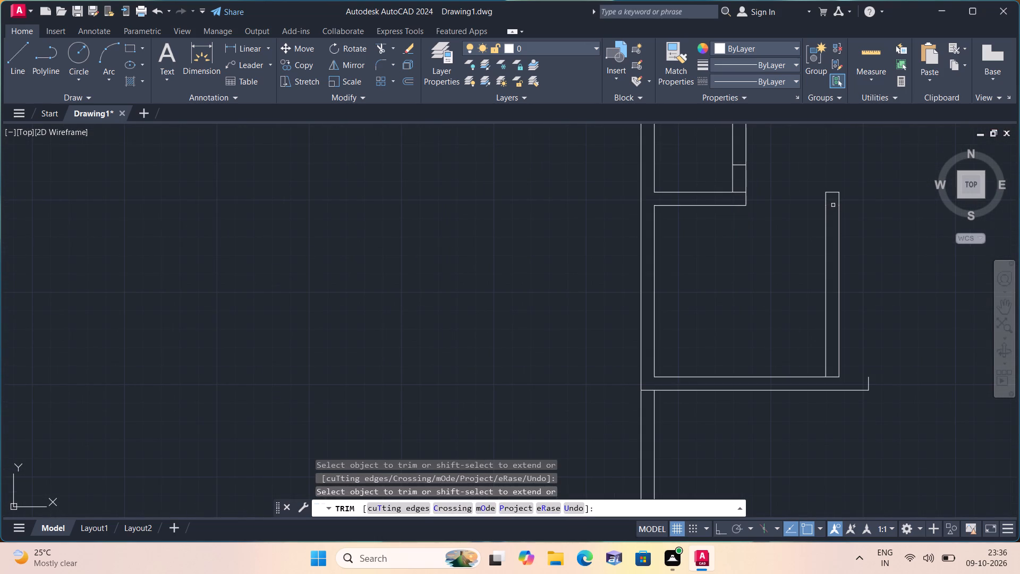
scroll(831, 212, down, 1)
scroll(769, 207, up, 1)
Trim the small partition and the top room's east partition below their short lines to form openings.
click(758, 181)
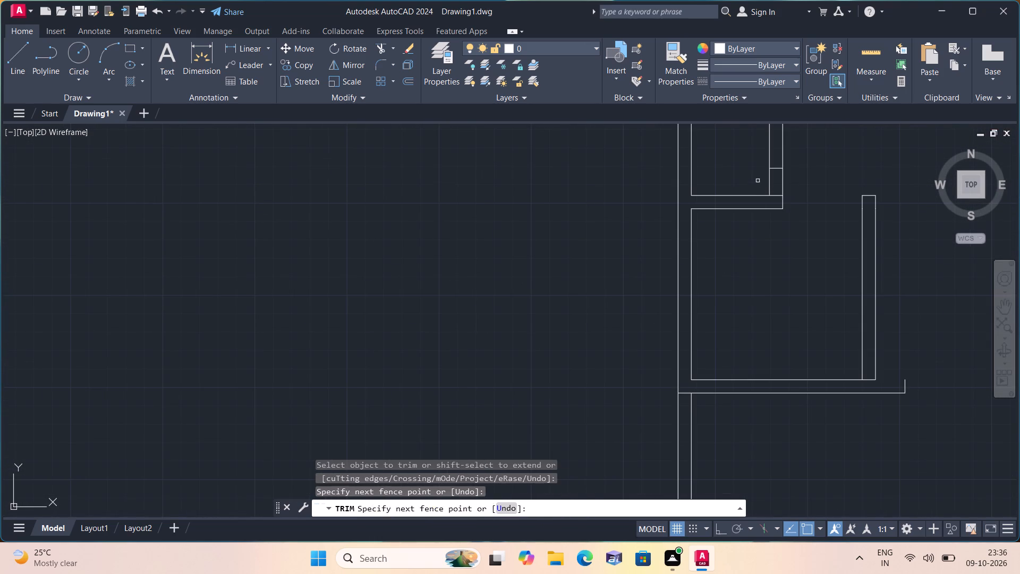
click(790, 182)
middle_drag(792, 182, 822, 325)
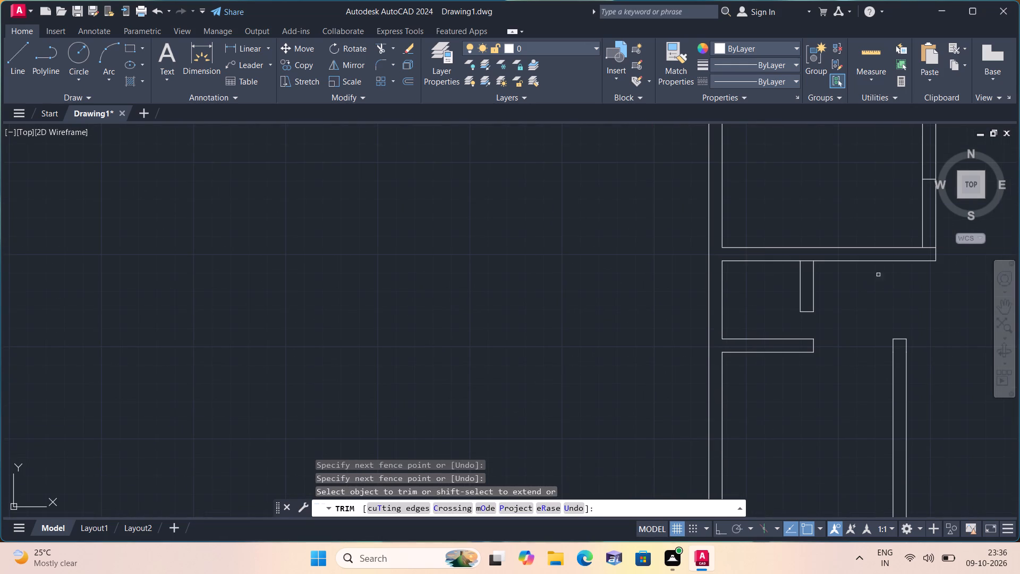
middle_drag(899, 239, 800, 235)
click(804, 216)
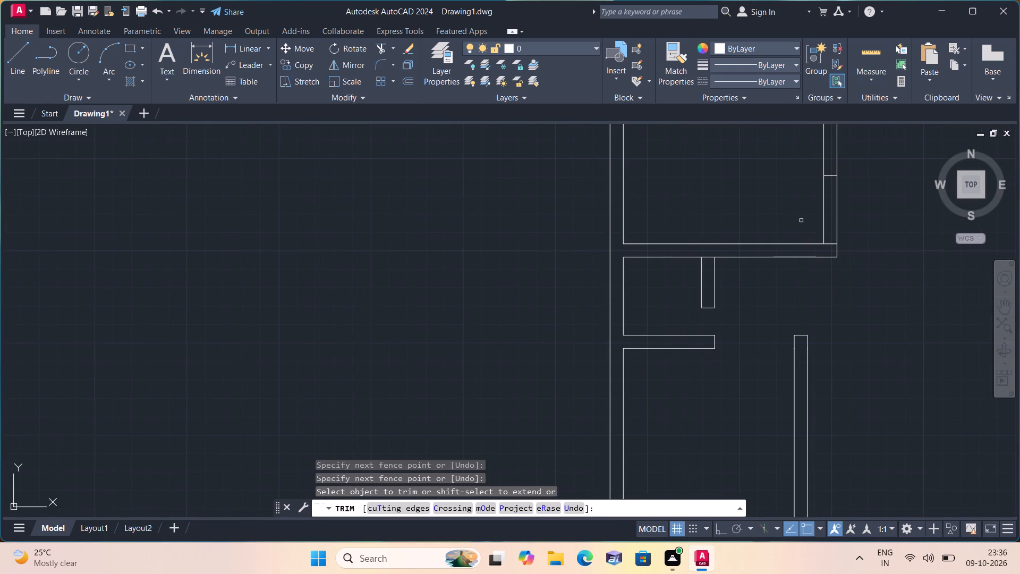
click(869, 210)
Trim the upper cross wall's lower face between the small partition's two faces to clear the junction.
scroll(869, 210, down, 1)
middle_drag(869, 210, 869, 212)
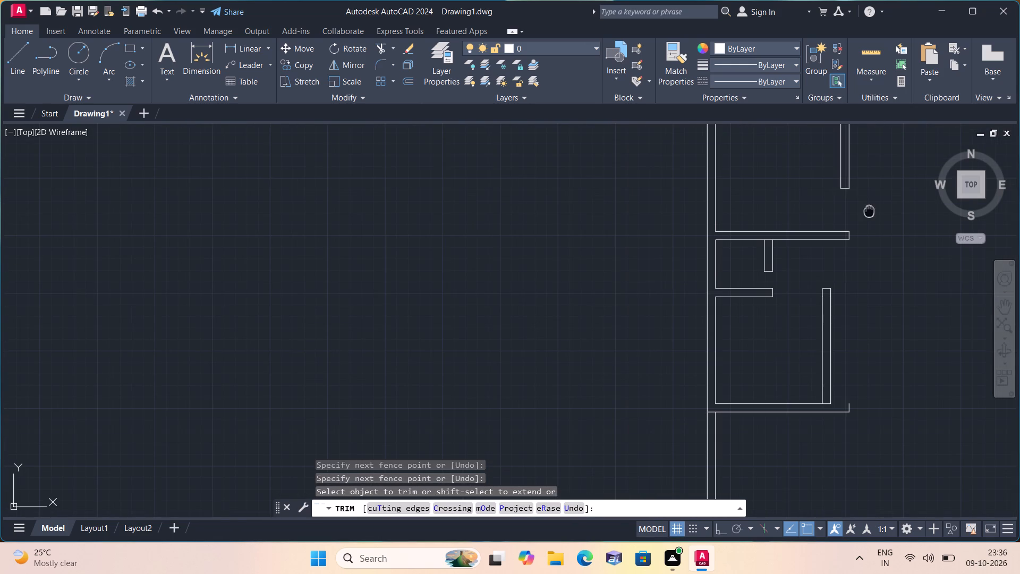
middle_drag(869, 212, 780, 259)
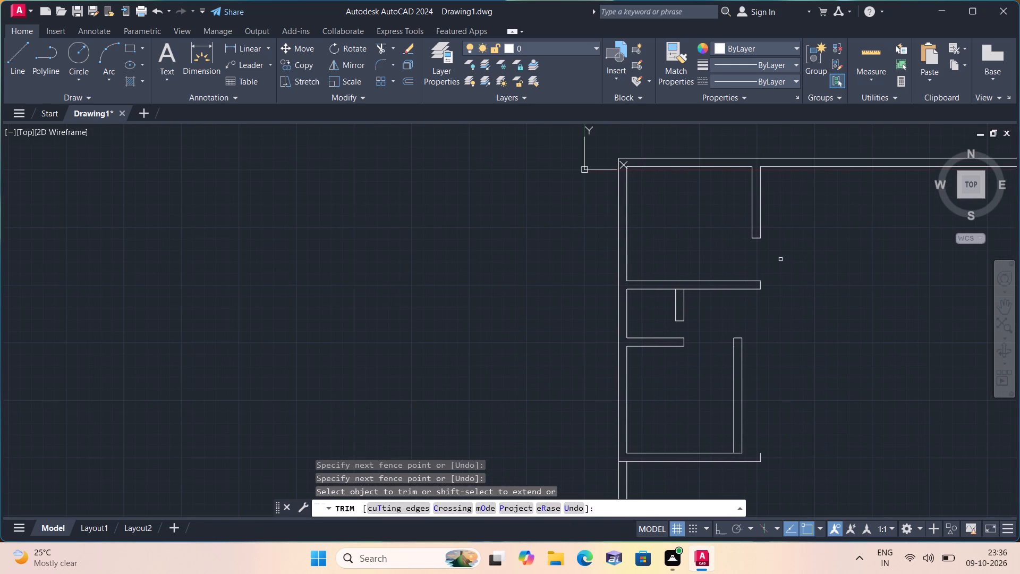
click(681, 288)
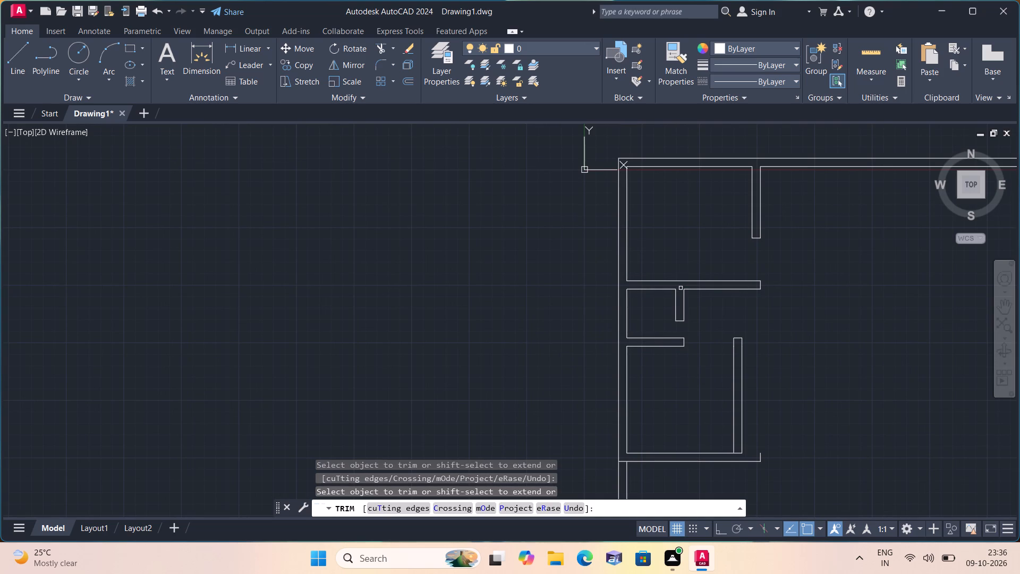
middle_drag(720, 308, 701, 261)
middle_drag(677, 332, 674, 330)
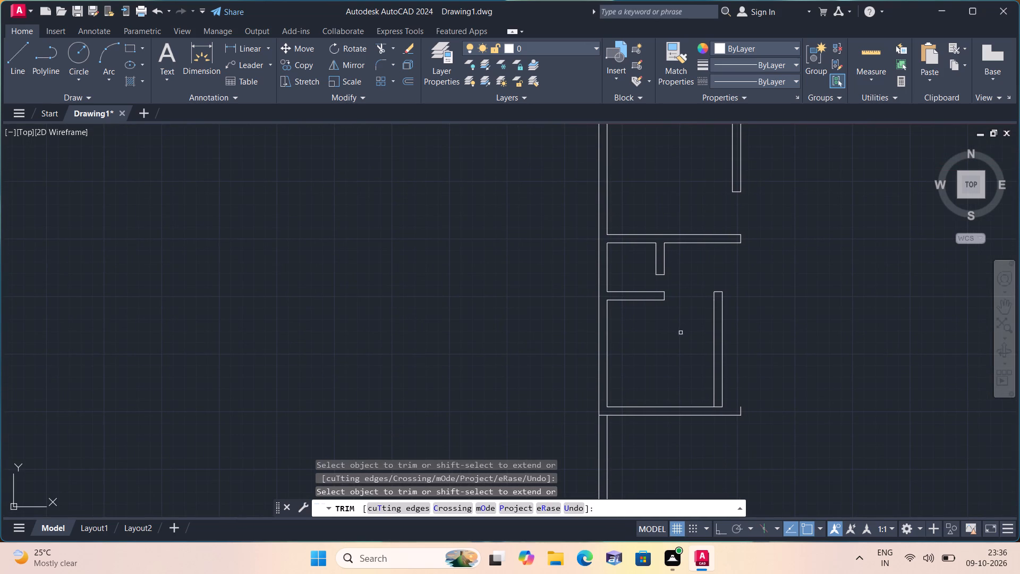
middle_drag(674, 330, 656, 300)
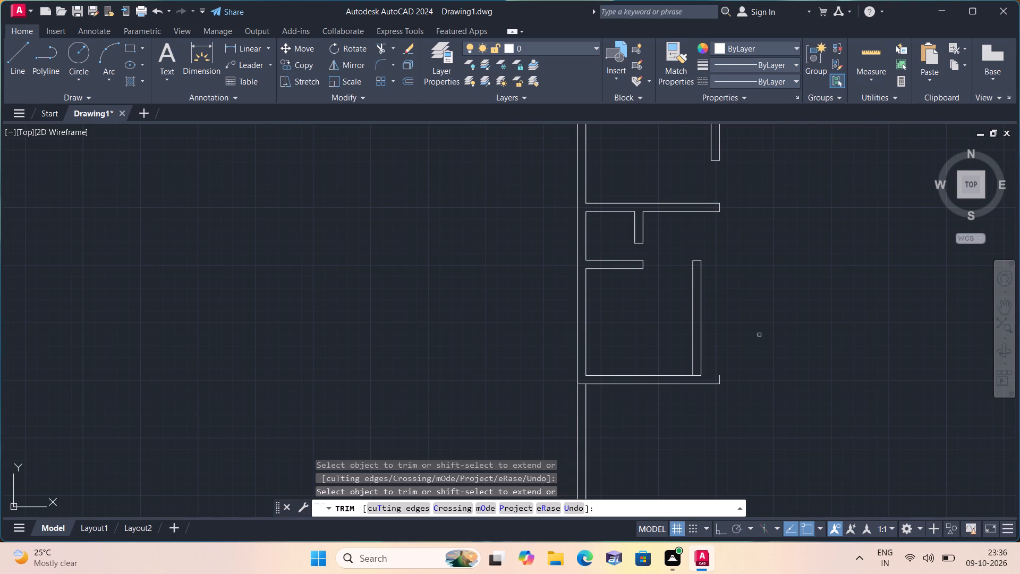
key(Escape)
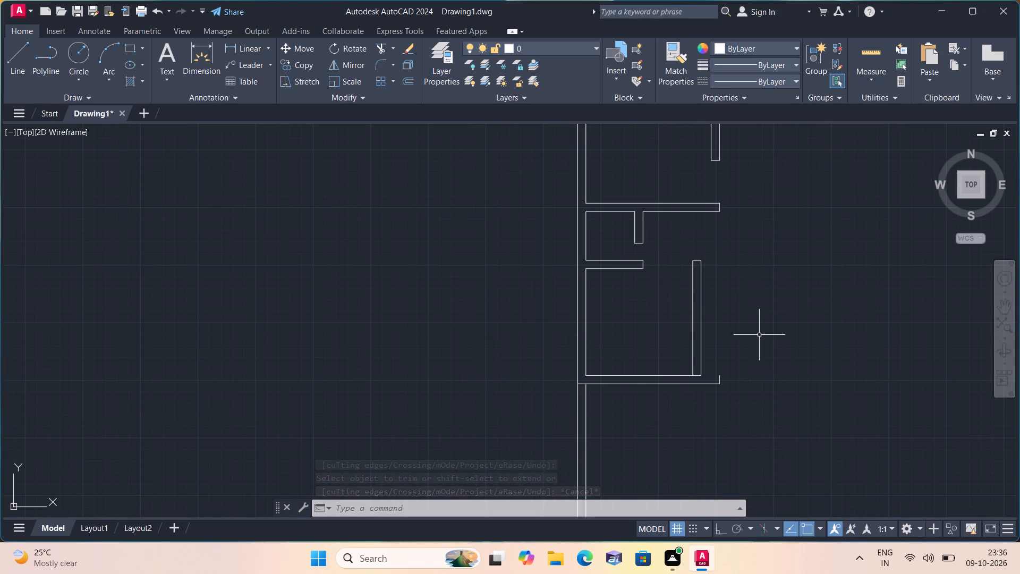
Draw a short line across the lowest cross wall's thickness from the lower end of the partition's east face.
text(l)
key(space)
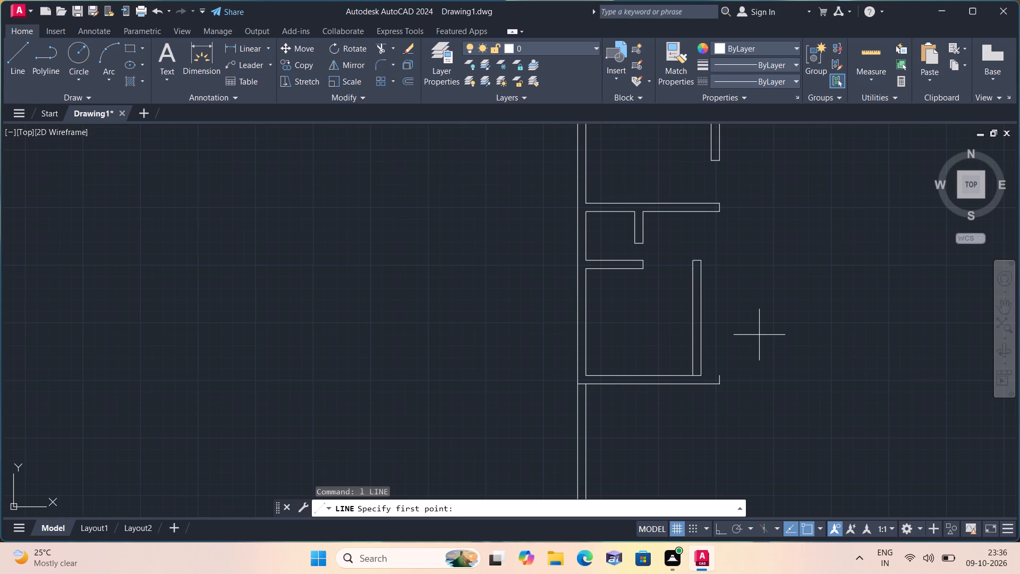
middle_drag(744, 335, 723, 239)
scroll(691, 298, up, 1)
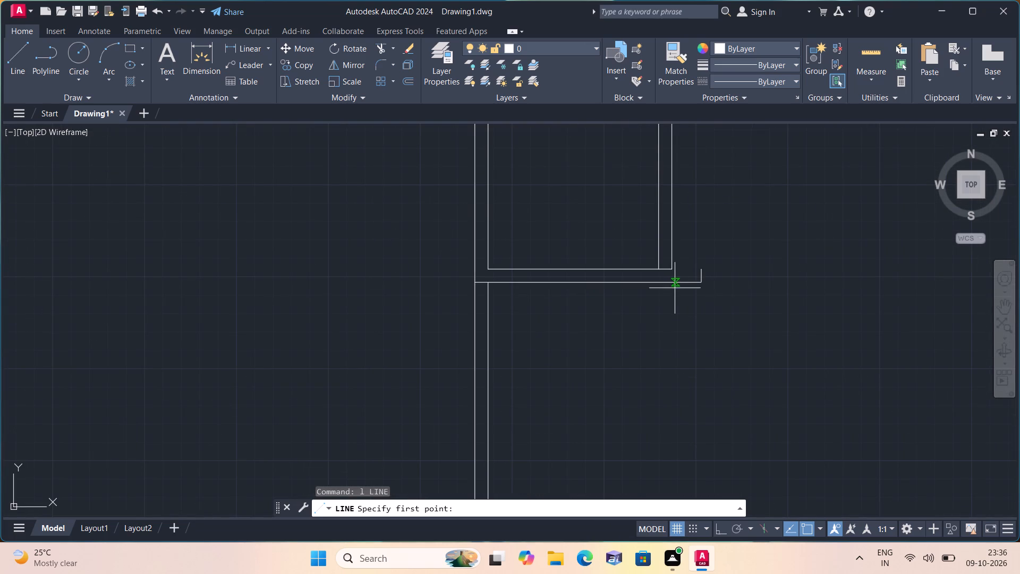
click(675, 269)
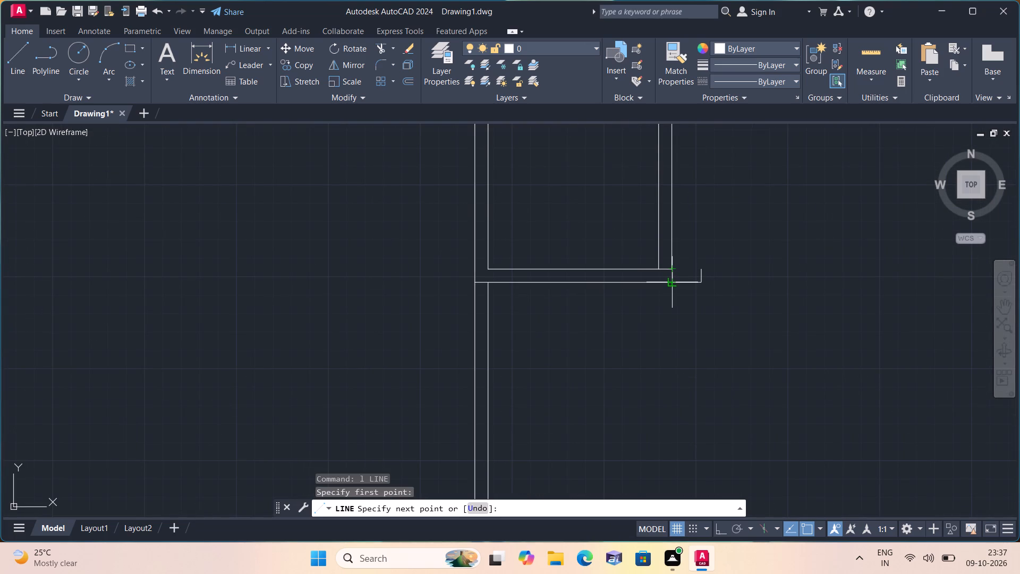
click(675, 285)
key(space)
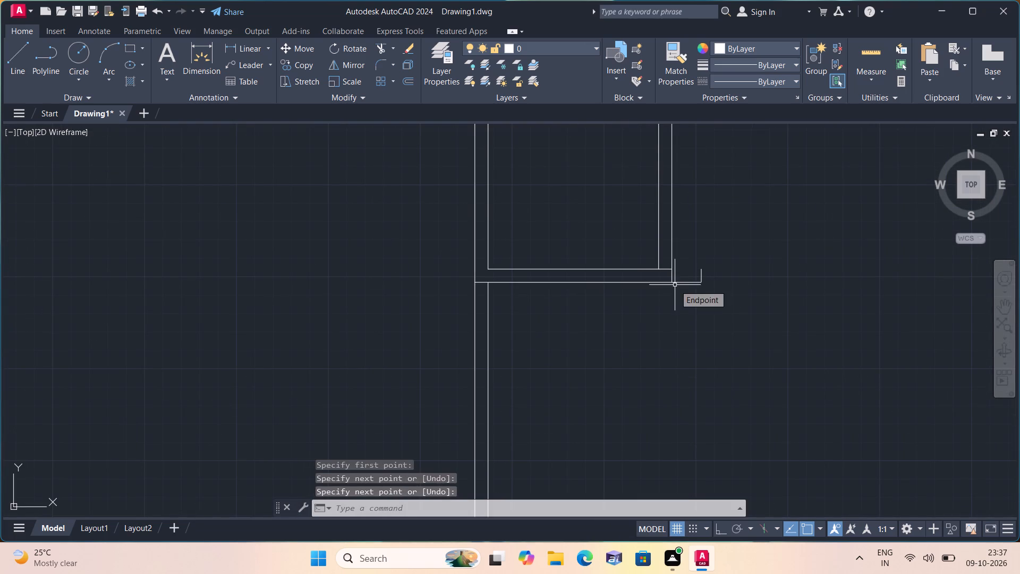
Trim the lowest cross wall's remaining stub beyond the east partition and the face line crossing their corner junction.
scroll(690, 274, up, 1)
text(trim)
key(space)
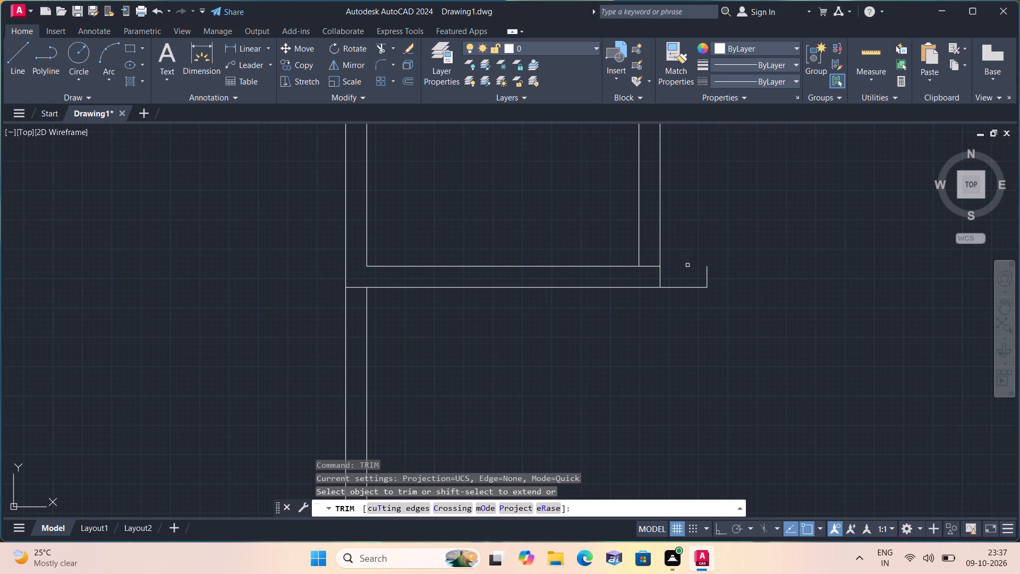
click(652, 266)
click(678, 292)
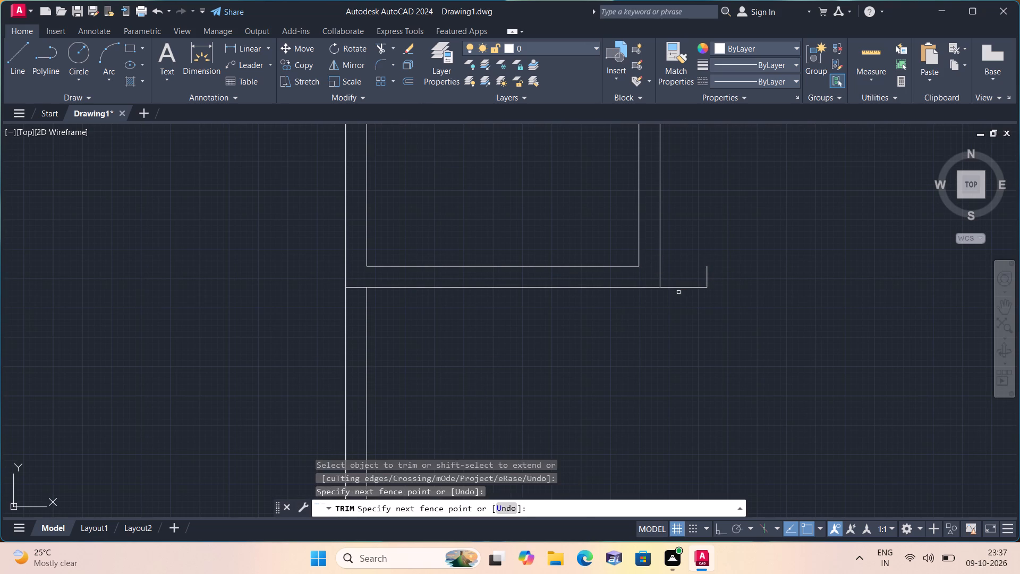
click(713, 277)
scroll(713, 277, down, 3)
middle_drag(722, 241, 718, 274)
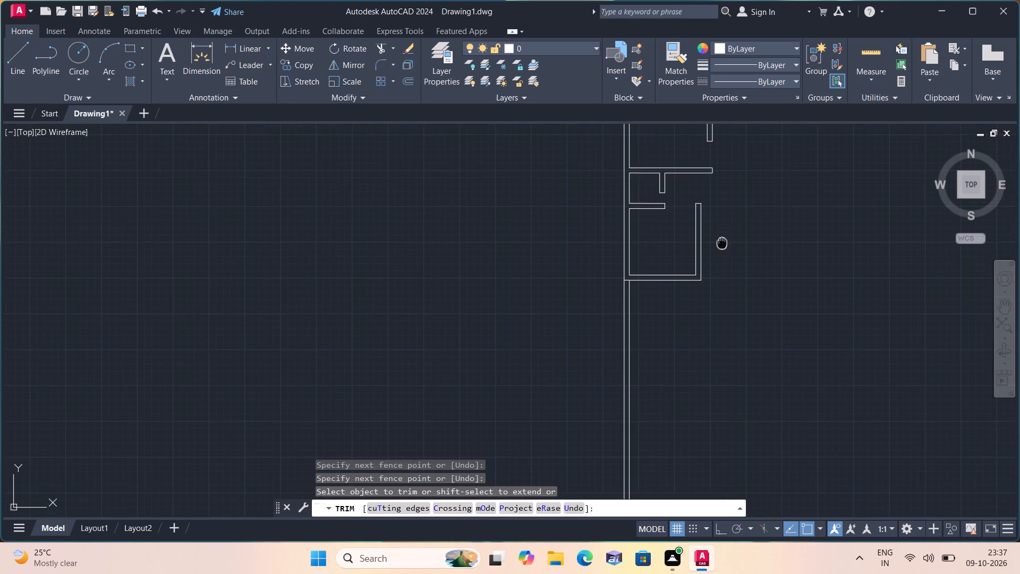
middle_drag(718, 274, 591, 406)
key(space)
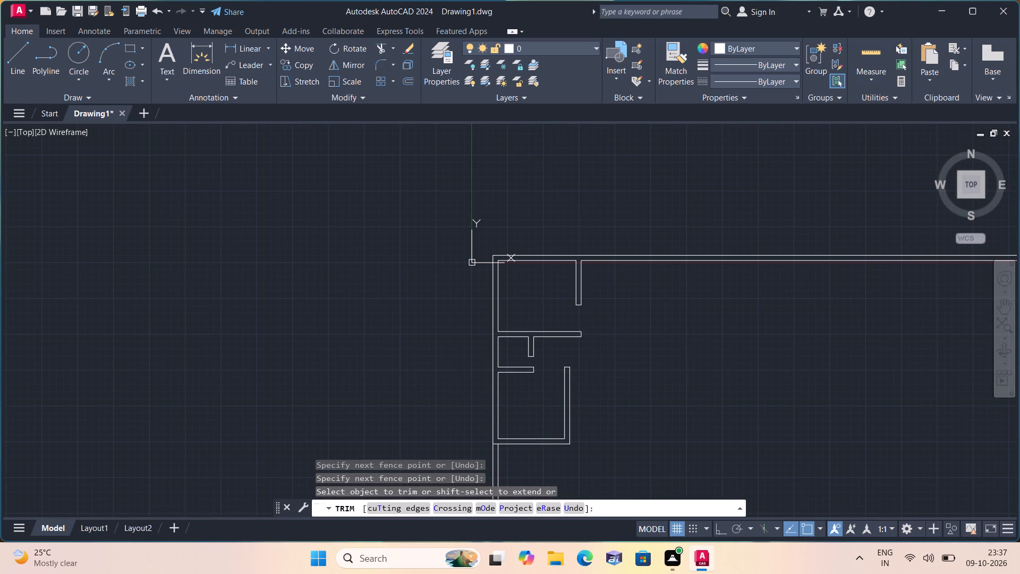
Offset the east face of the lower room's east partition 10'3" to the east.
text(offset)
key(space)
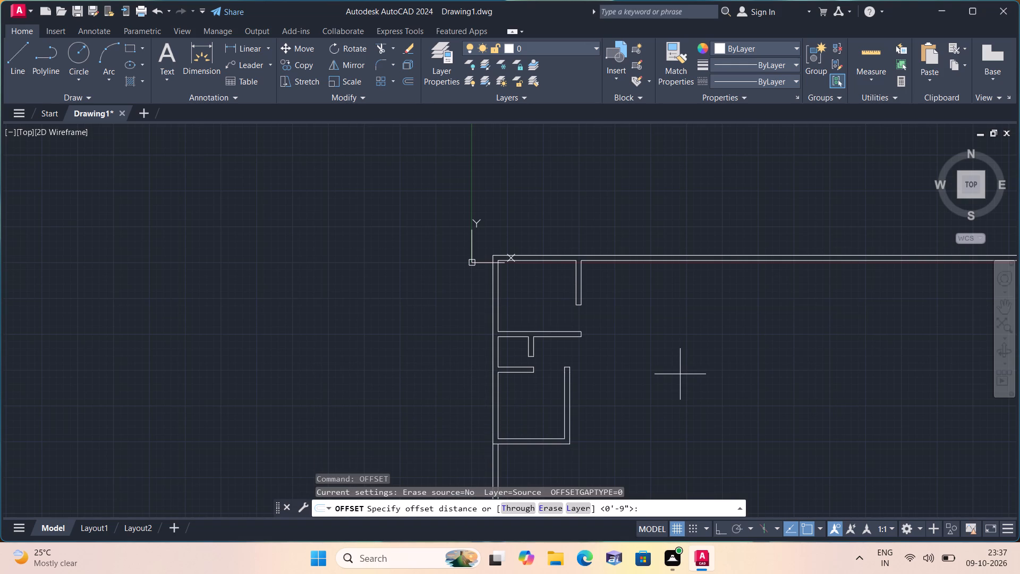
text(10'3)
key(space)
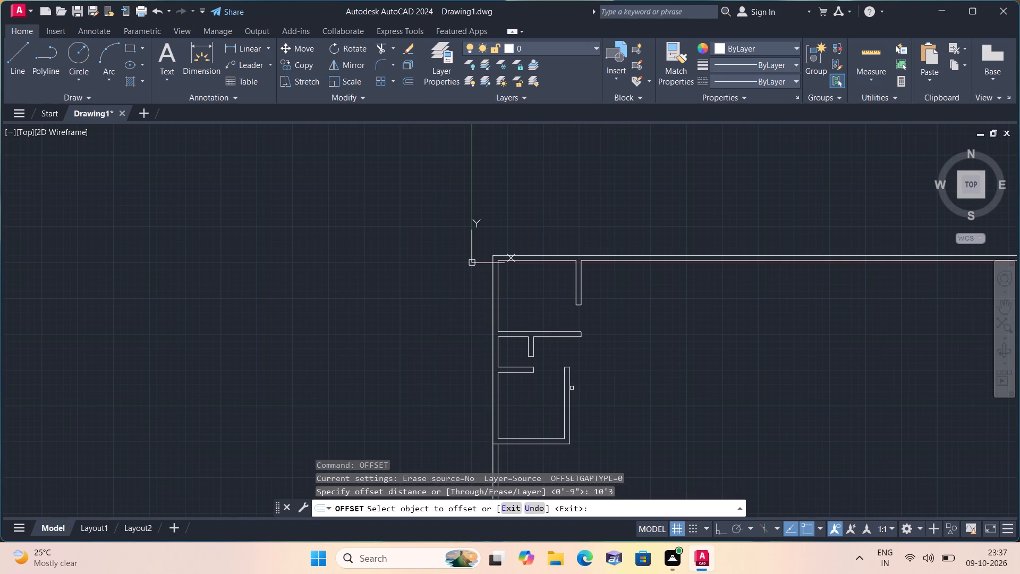
key(space)
key(space)
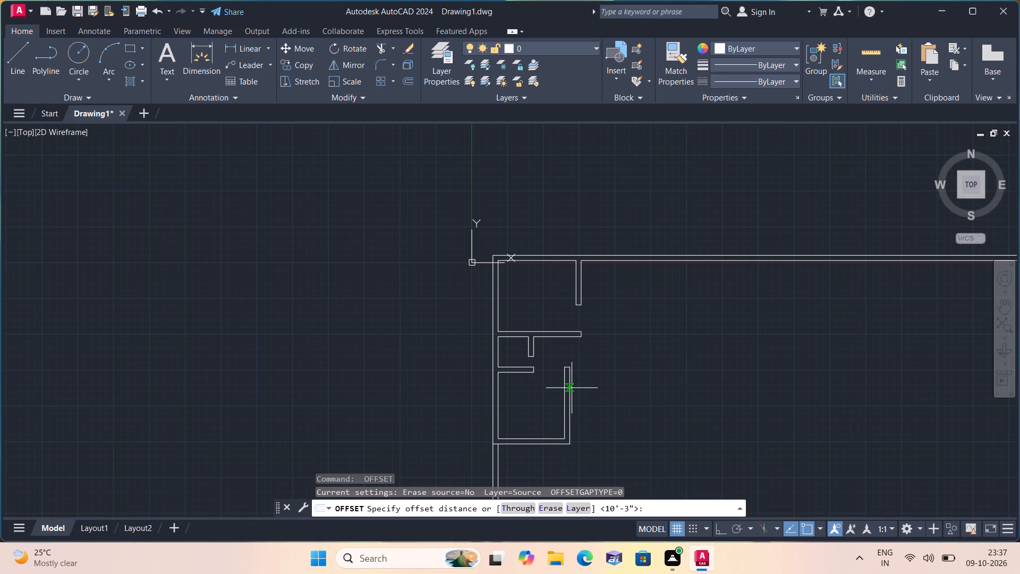
text(10'3")
key(space)
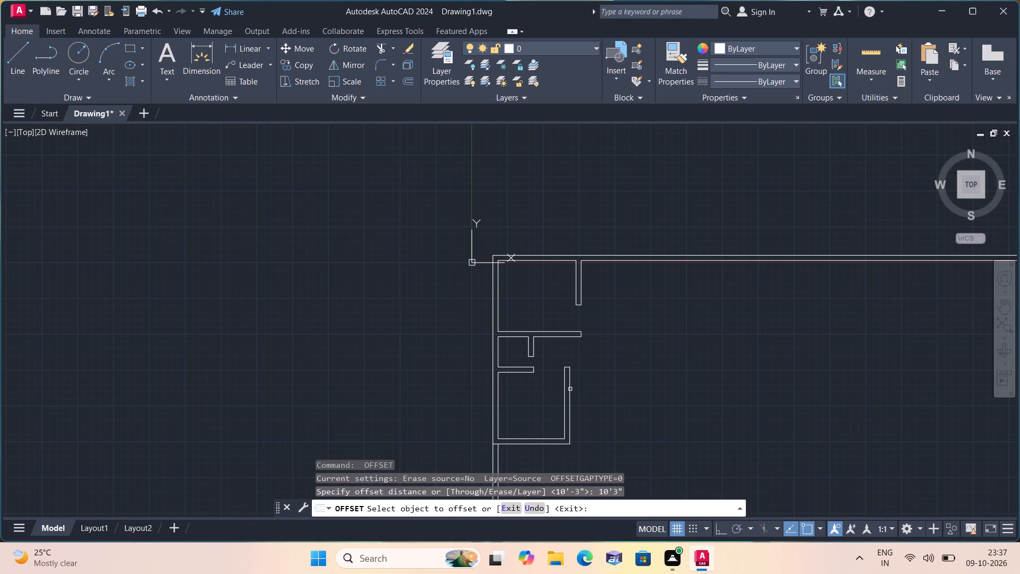
click(570, 388)
click(694, 372)
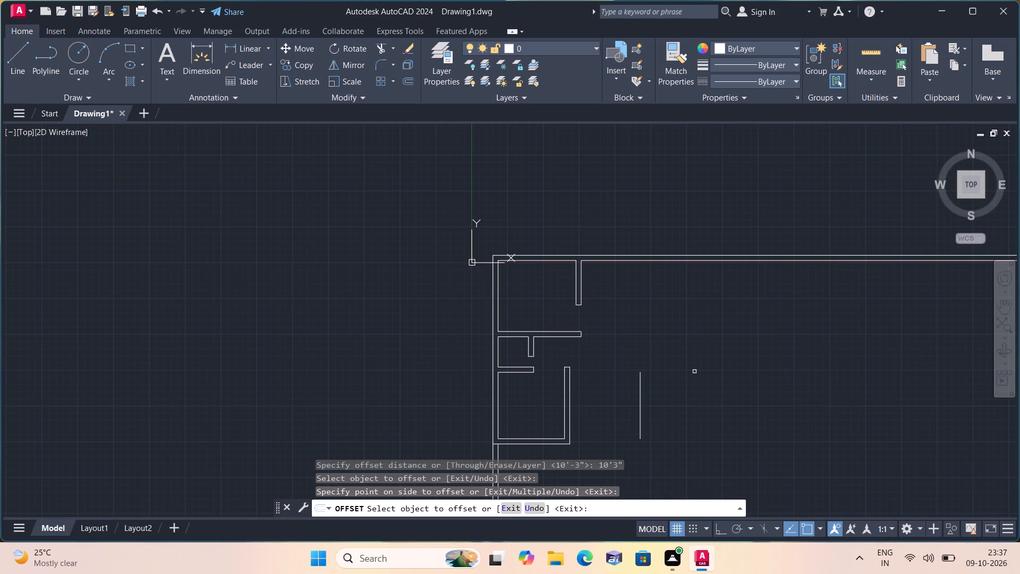
key(space)
Offset the new free-standing vertical line 9" to the east to give the wall its thickness.
key(space)
text(9")
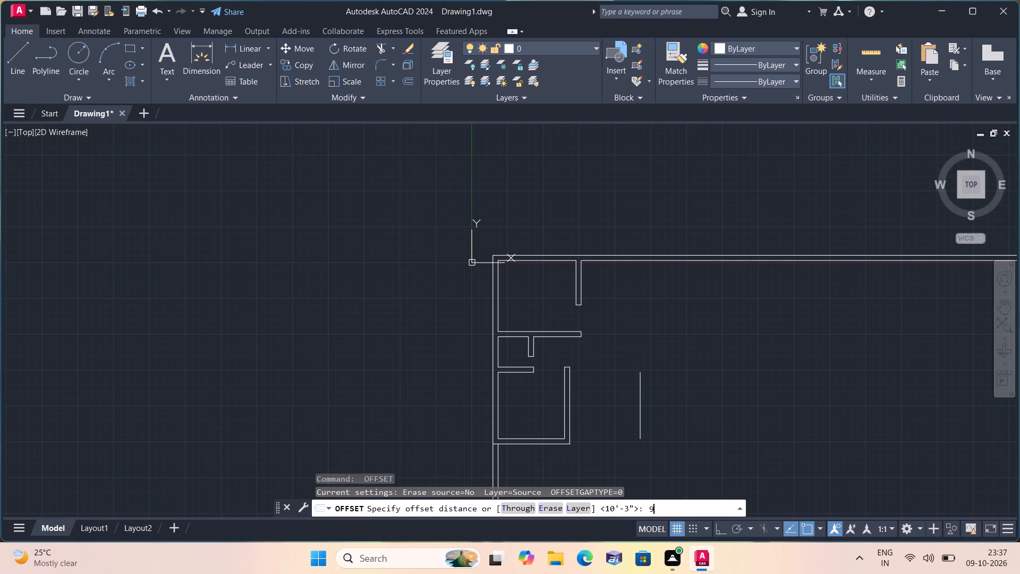
key(space)
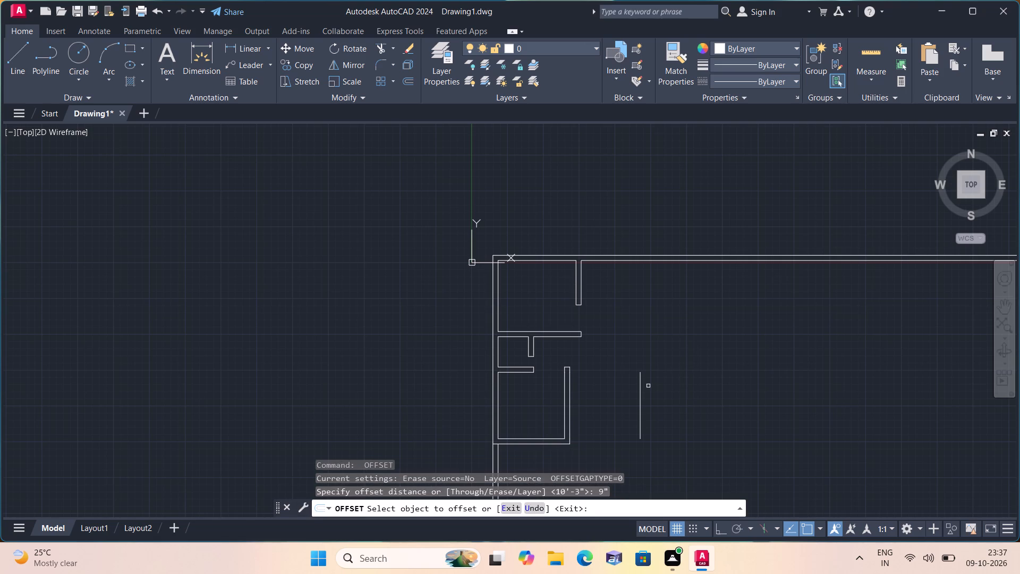
click(640, 384)
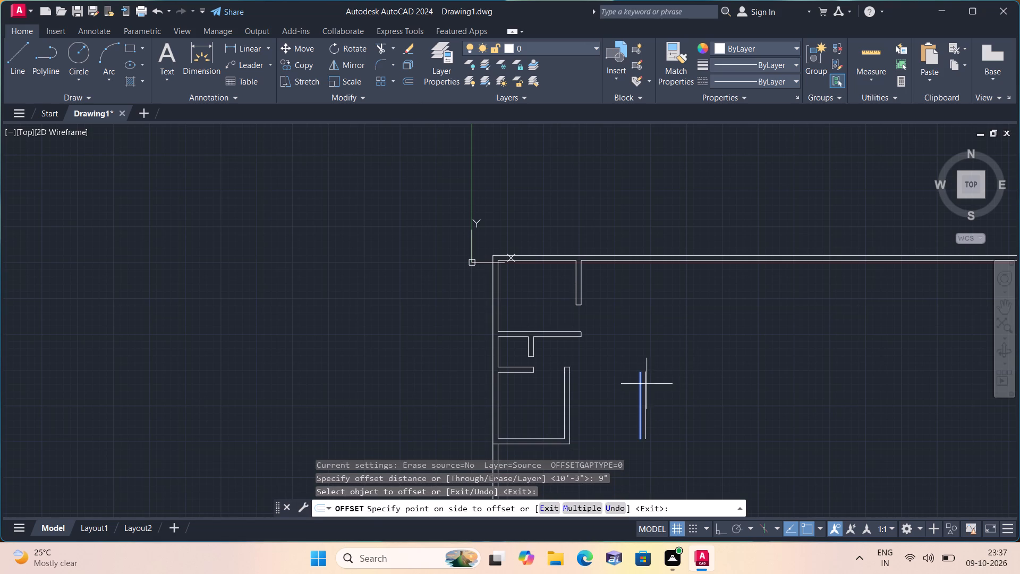
click(695, 377)
middle_drag(697, 353, 726, 387)
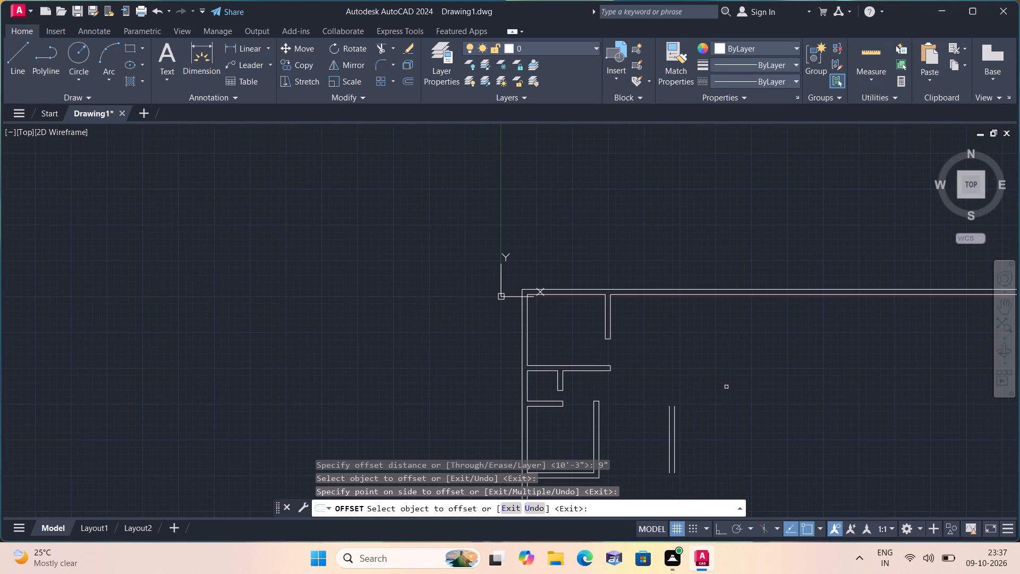
key(space)
Offset the top wall's inner face, east of the top room's partition, 10'4" downward.
key(space)
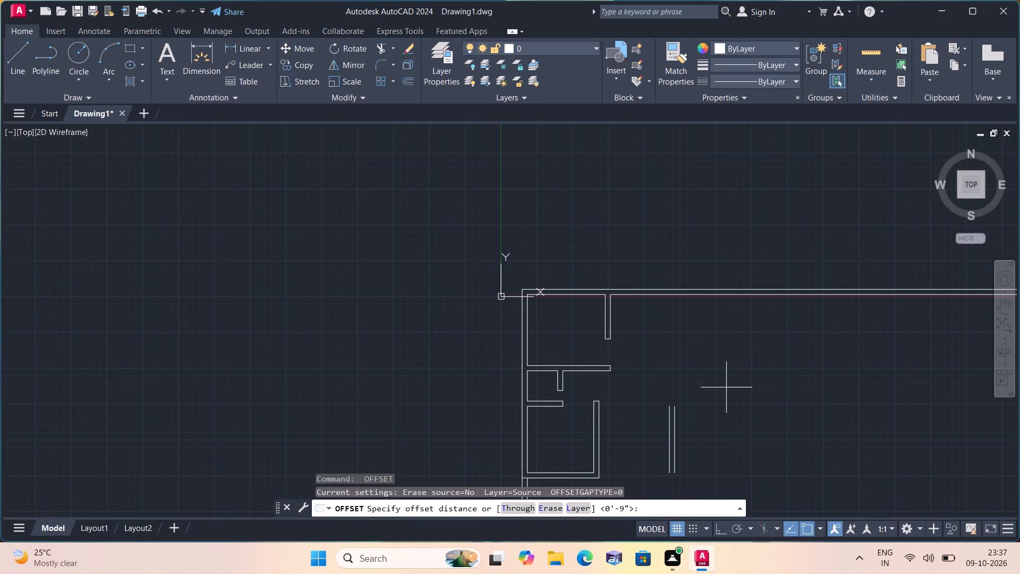
text(10'4")
key(space)
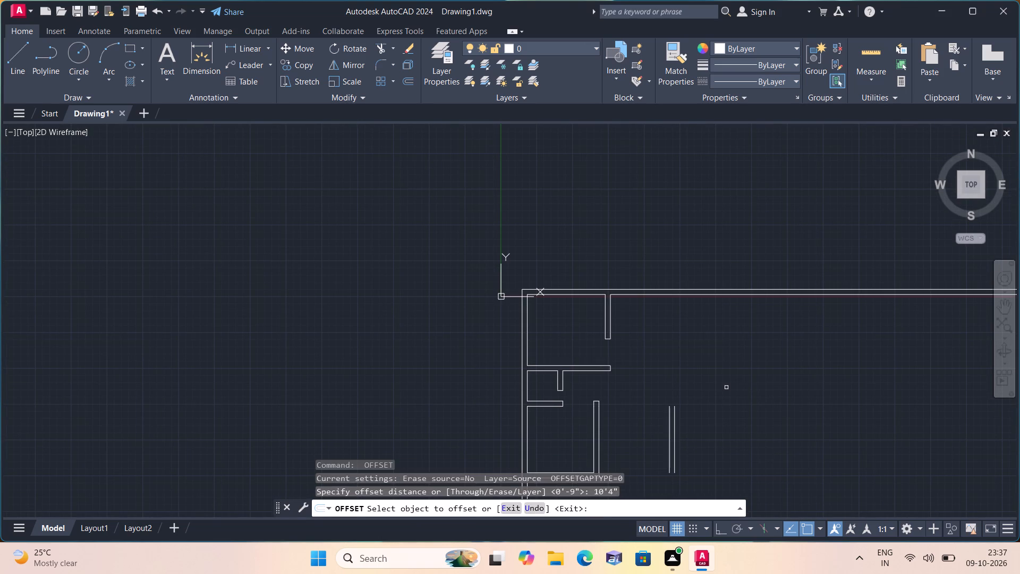
click(749, 294)
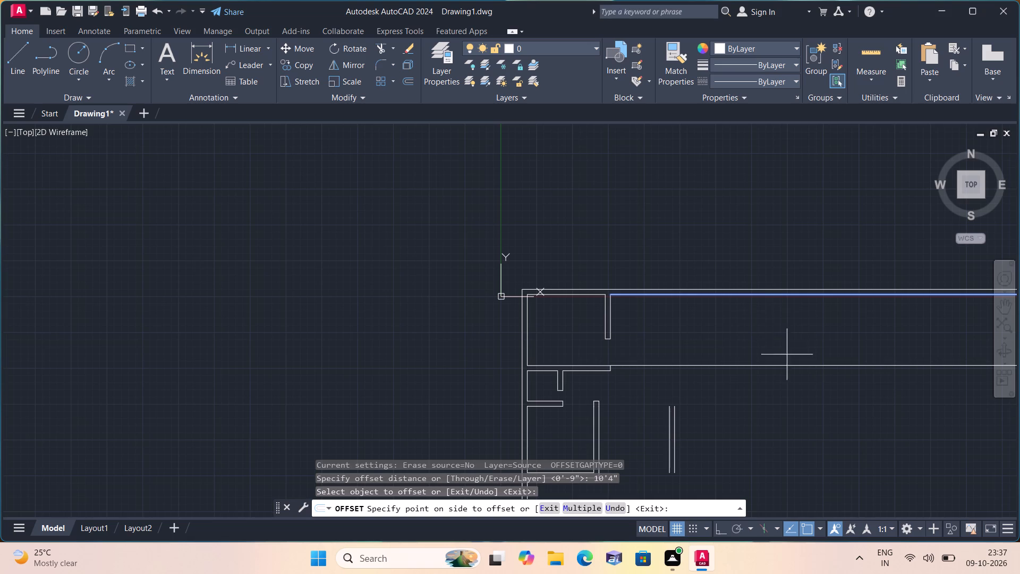
click(798, 378)
key(space)
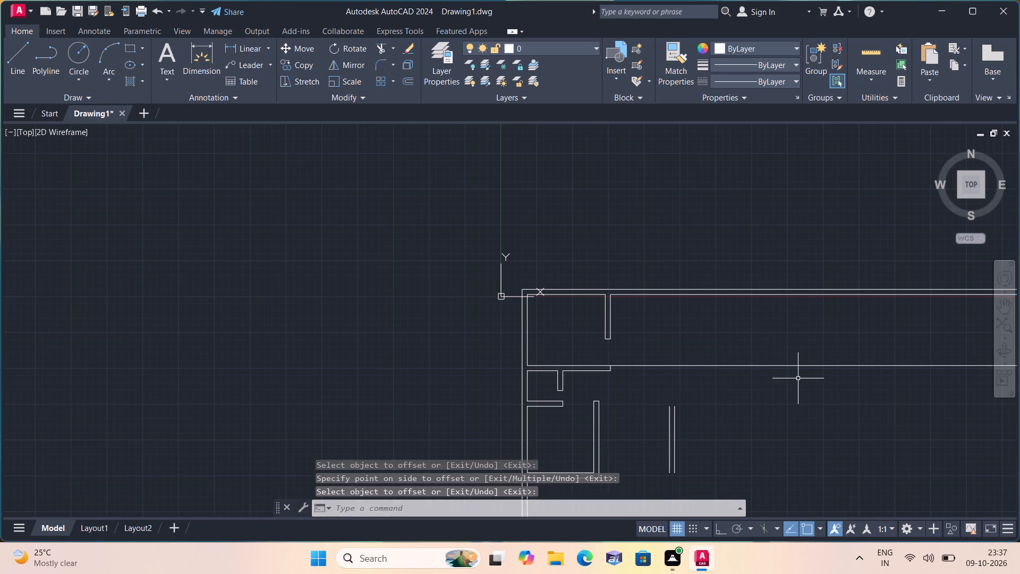
Offset the new long horizontal line below the top wall 9" downward as the wall's second face.
key(space)
text(9")
key(space)
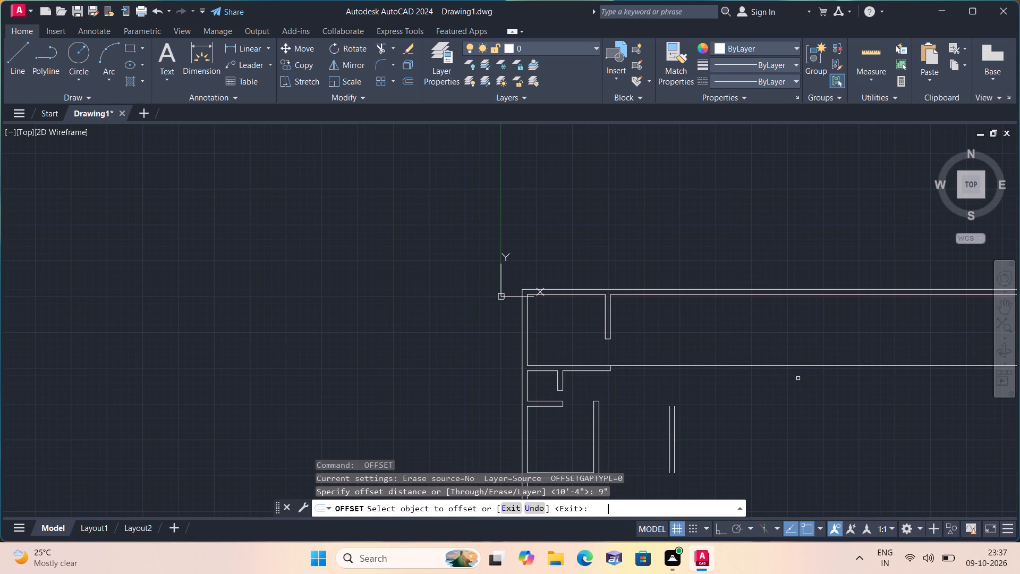
click(795, 366)
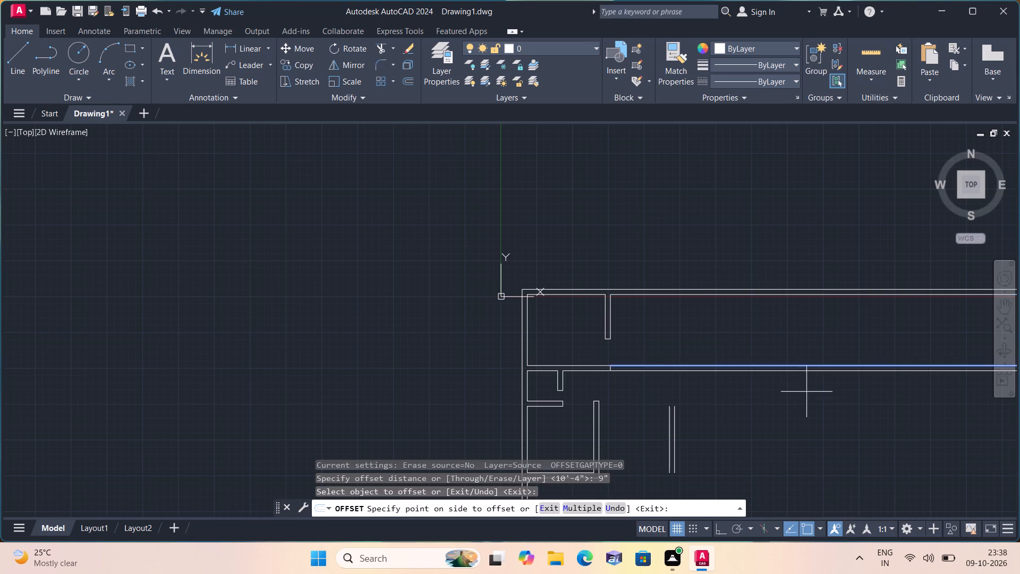
click(810, 401)
key(space)
Offset the lower face of the new long horizontal wall 4'2" downward.
key(space)
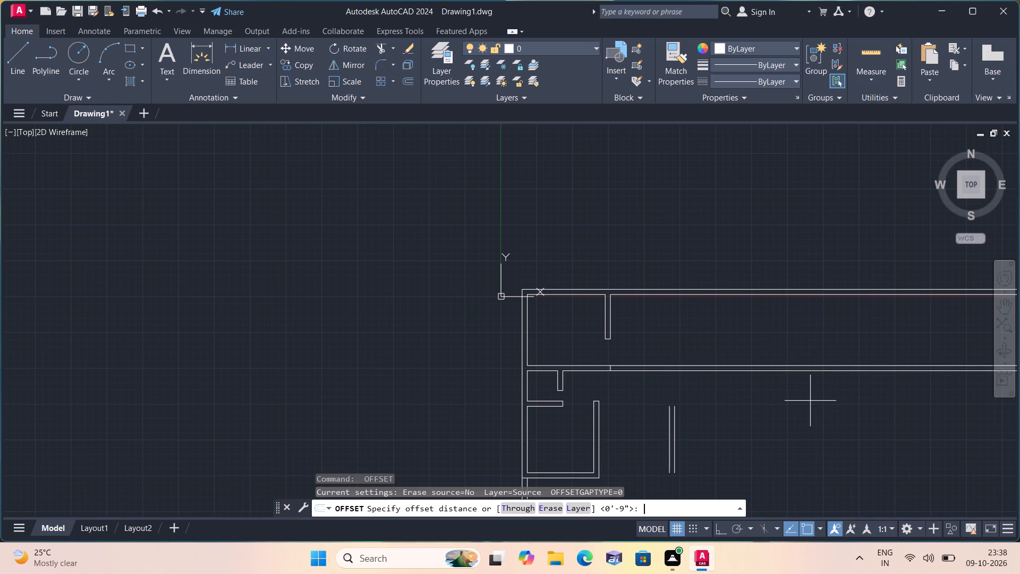
text(4')
text(2")
key(space)
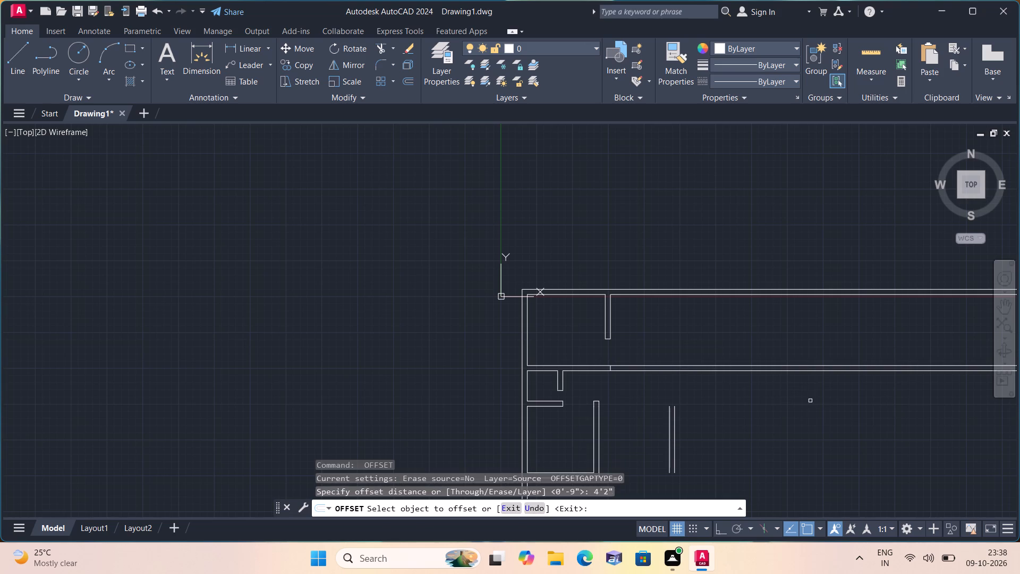
click(802, 369)
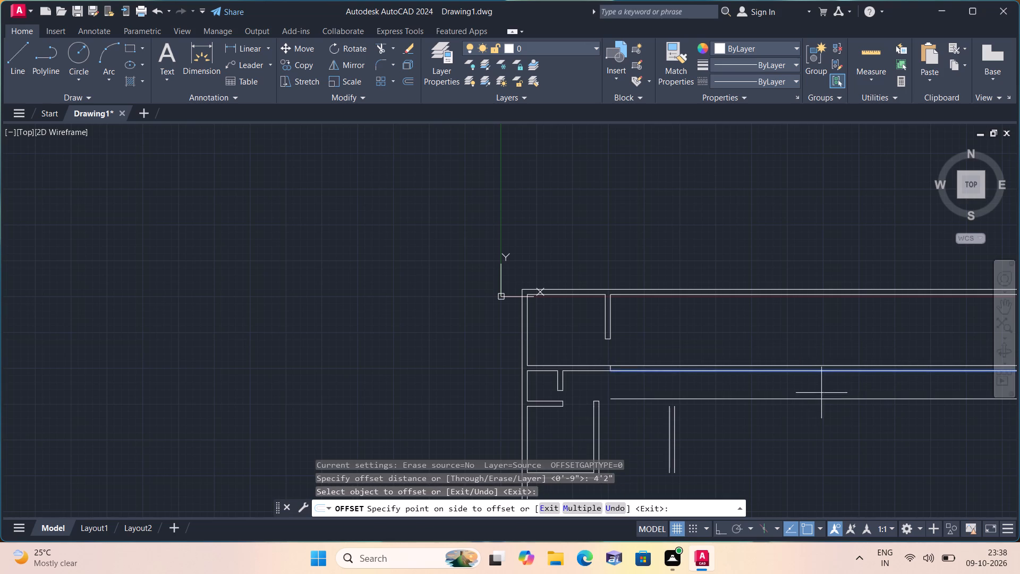
click(831, 412)
key(space)
Offset the lowest long horizontal line 9" downward to form the second long wall.
key(space)
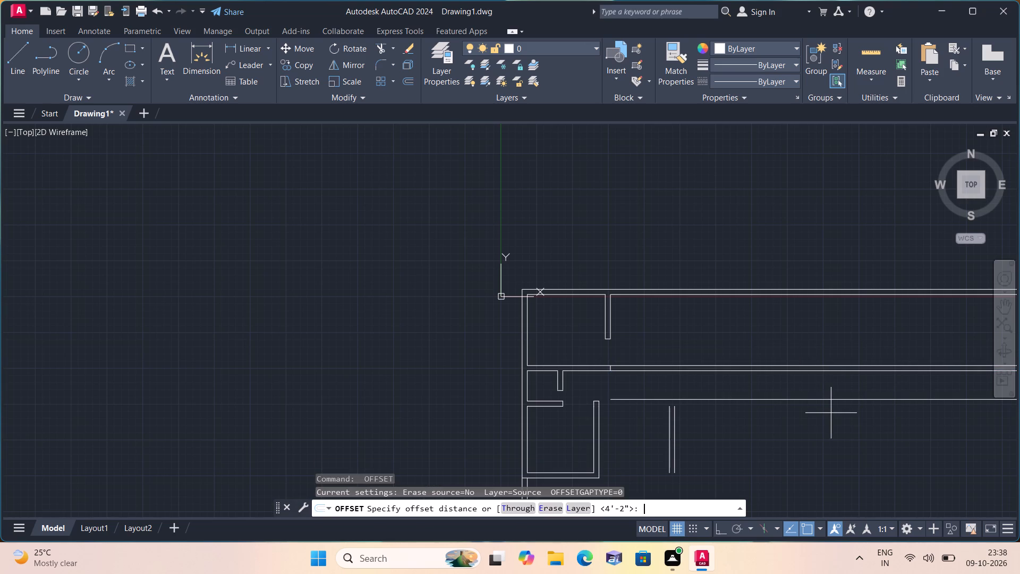
text(9")
key(space)
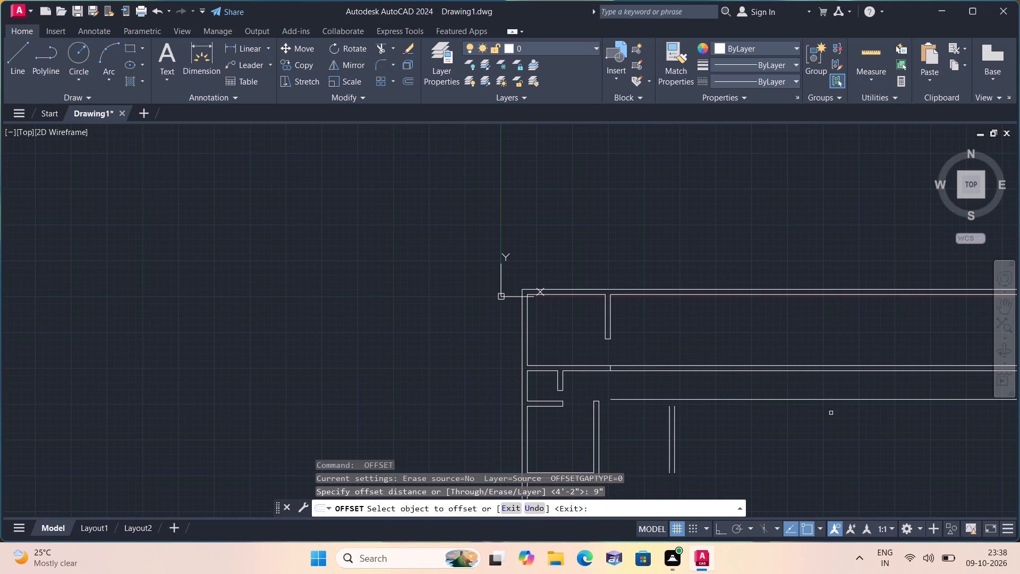
click(833, 398)
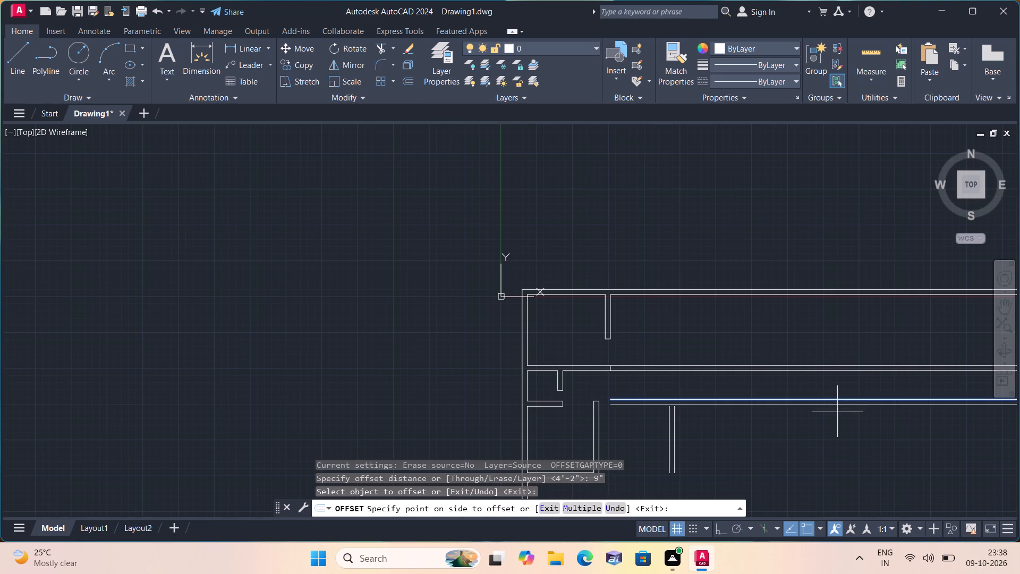
click(839, 421)
middle_drag(836, 421, 756, 324)
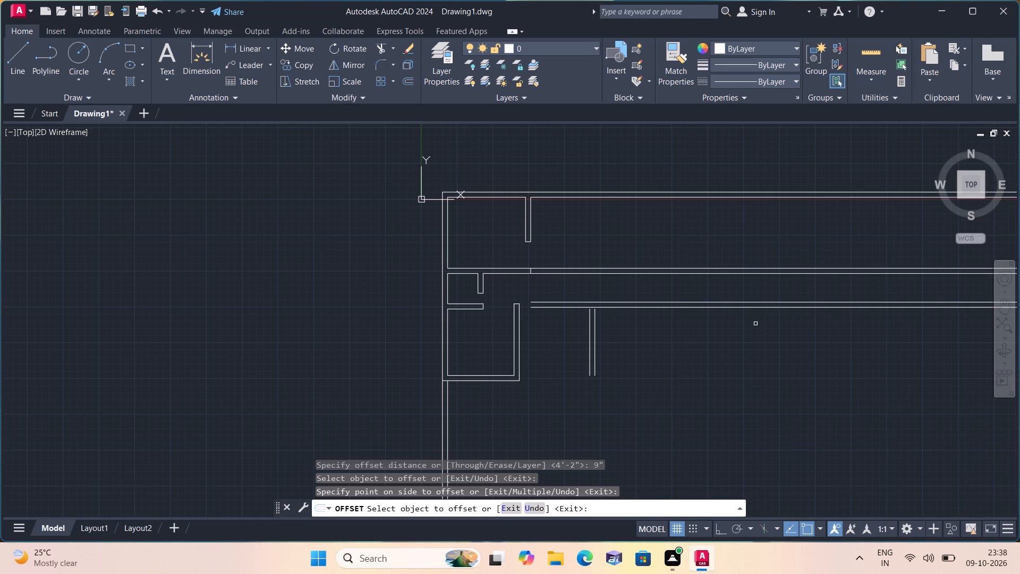
key(space)
Offset the second long wall's lower face 19' downward.
key(space)
text(19')
key(space)
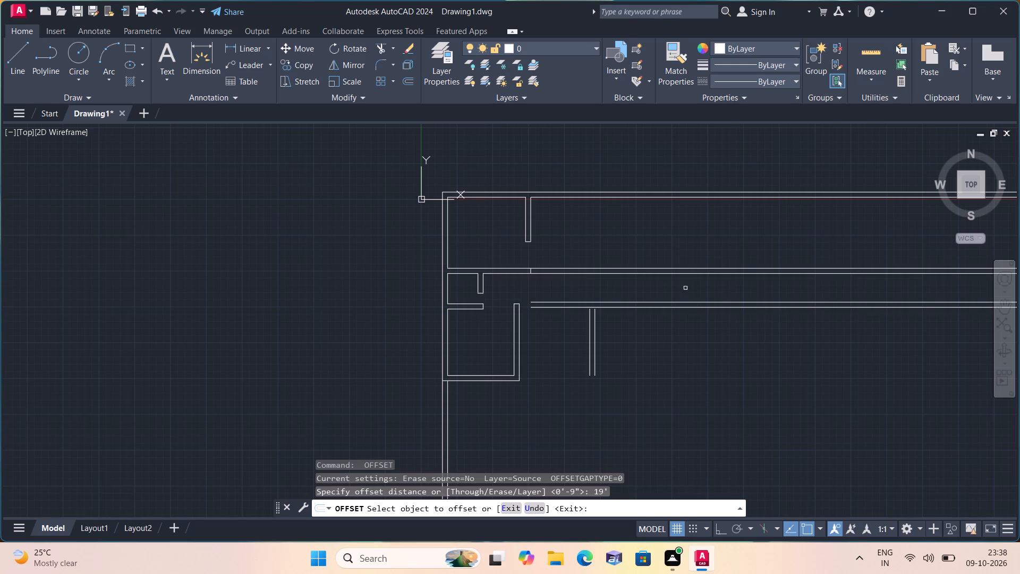
click(687, 305)
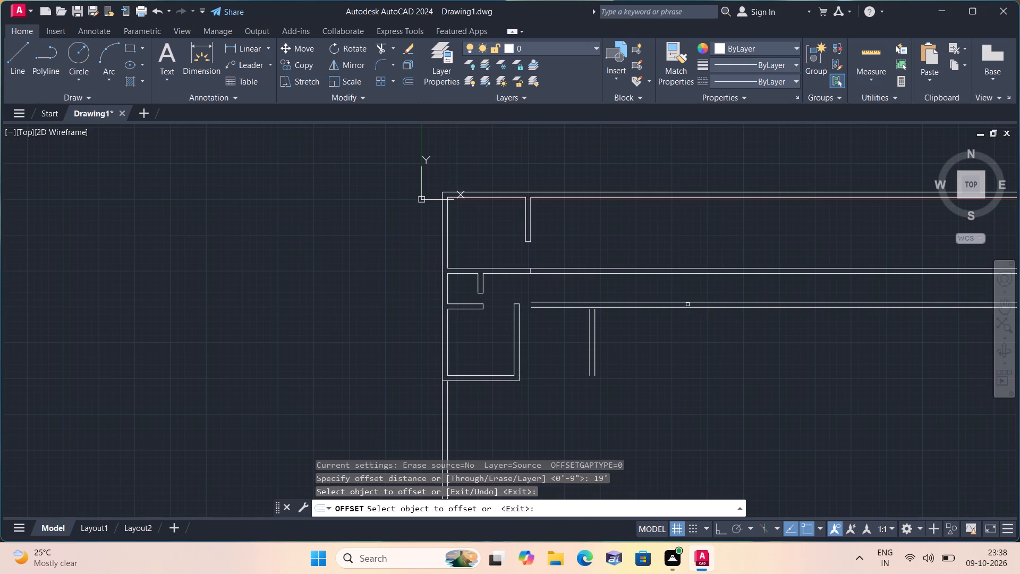
click(692, 308)
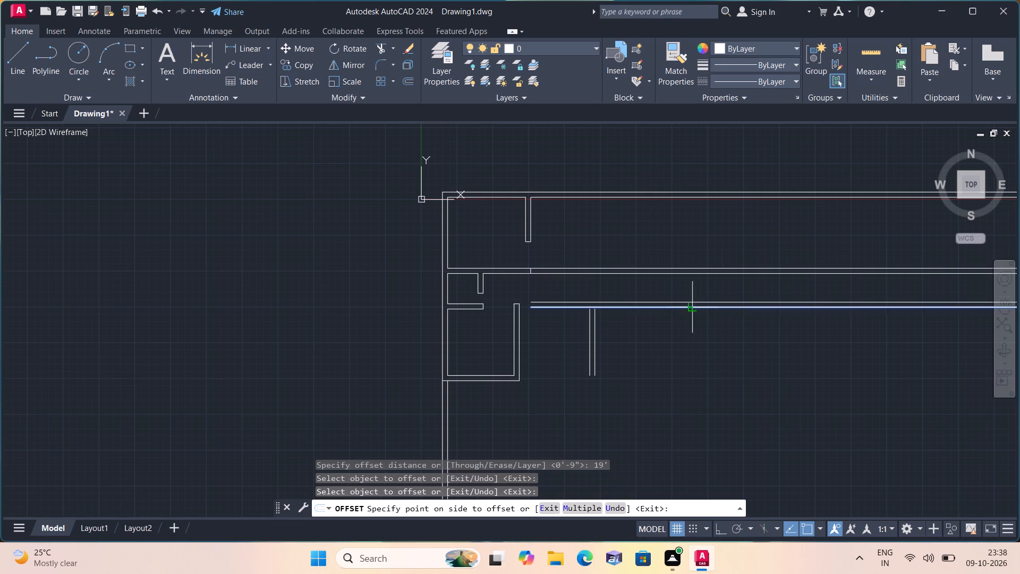
click(721, 380)
key(space)
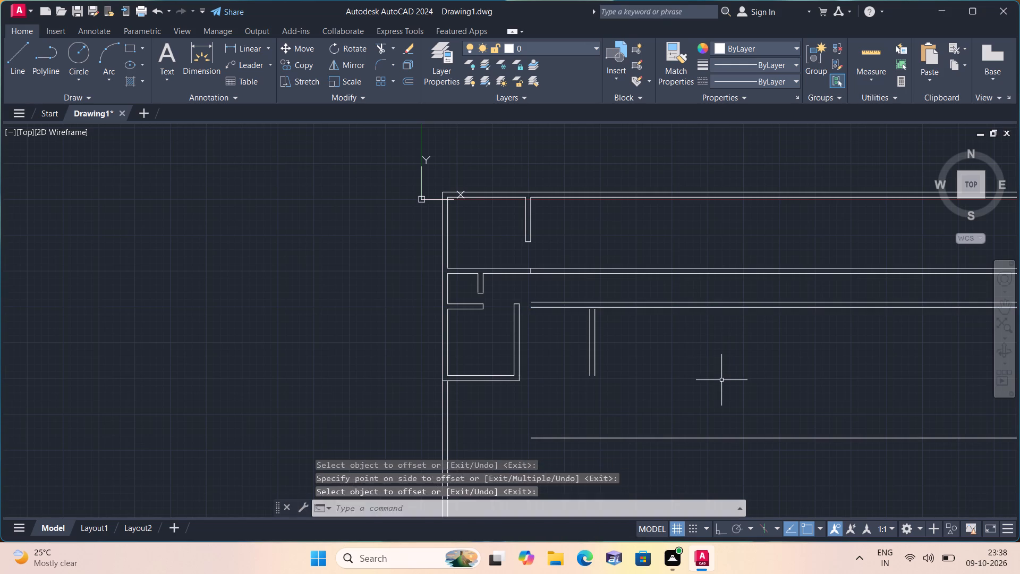
Offset the new lowest horizontal line 9" downward to form the third long wall.
key(space)
text(9")
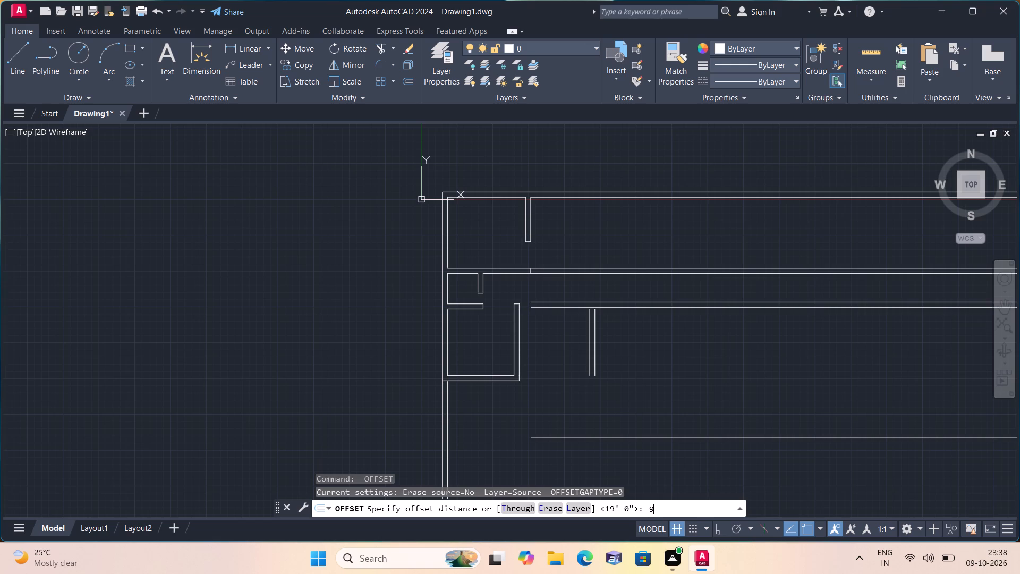
key(space)
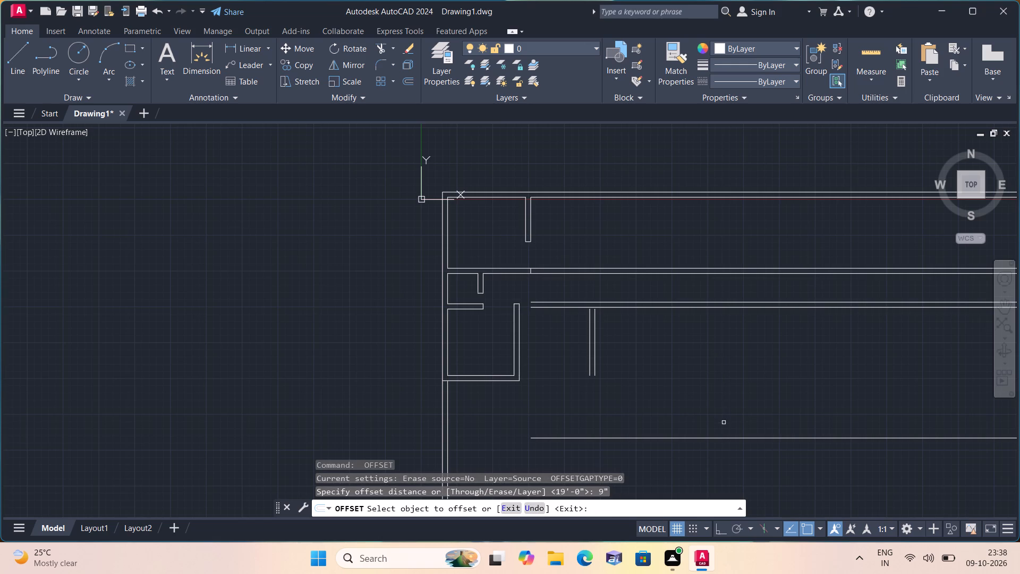
click(721, 436)
click(735, 466)
middle_drag(733, 466, 730, 464)
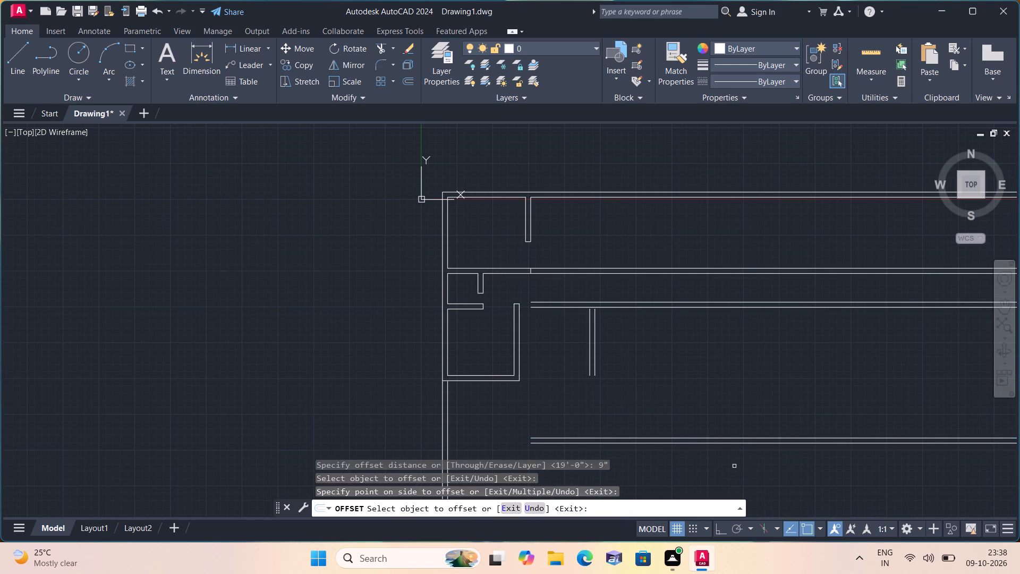
middle_drag(730, 464, 679, 320)
key(space)
Offset the third long wall's lower face 3'6" downward.
key(space)
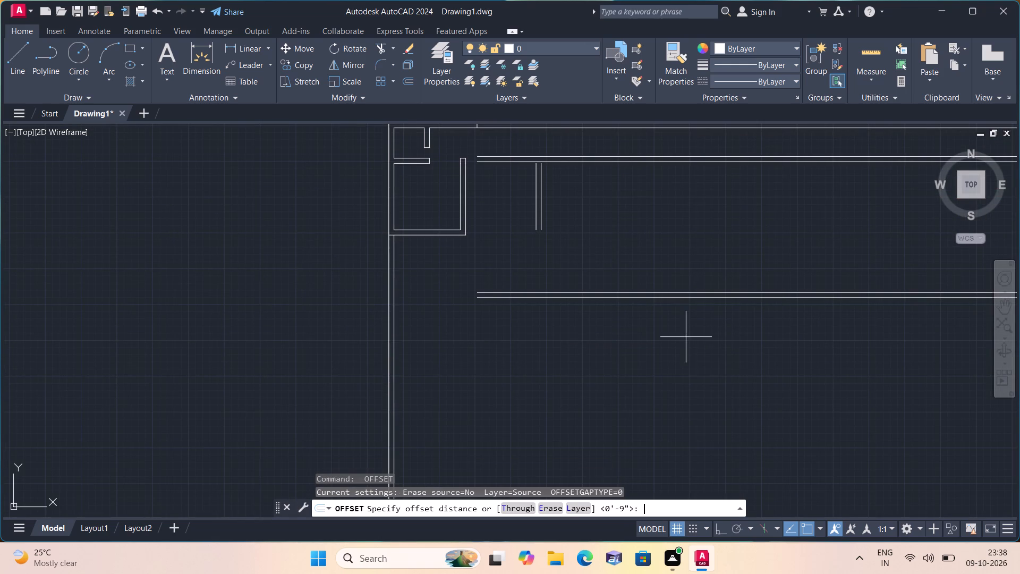
text(3'6")
key(space)
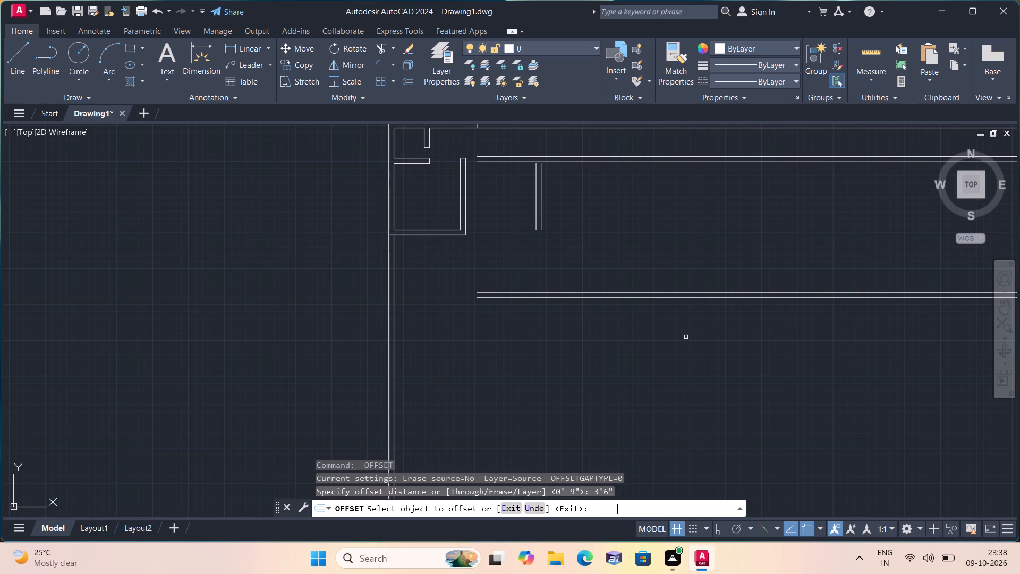
click(693, 297)
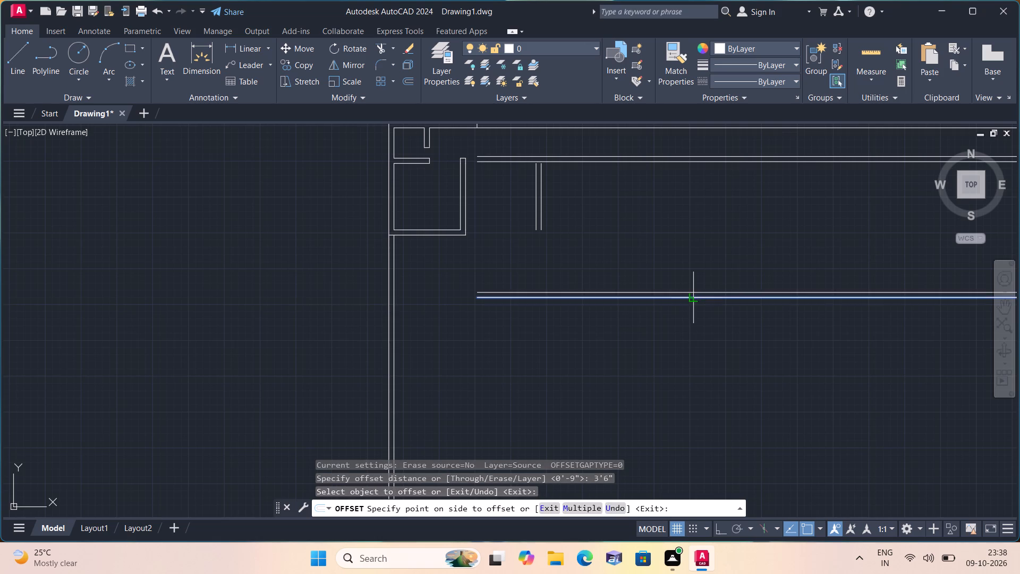
click(739, 392)
key(space)
key(space)
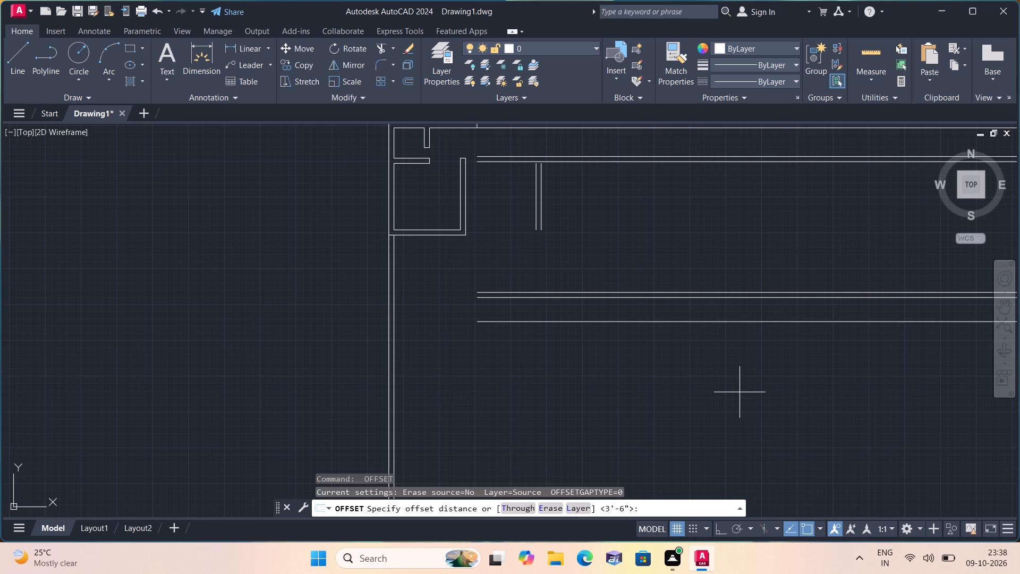
key(Escape)
Extend the third long wall's two lines and the lowest long line leftward to the left exterior wall's inner face.
text(exte)
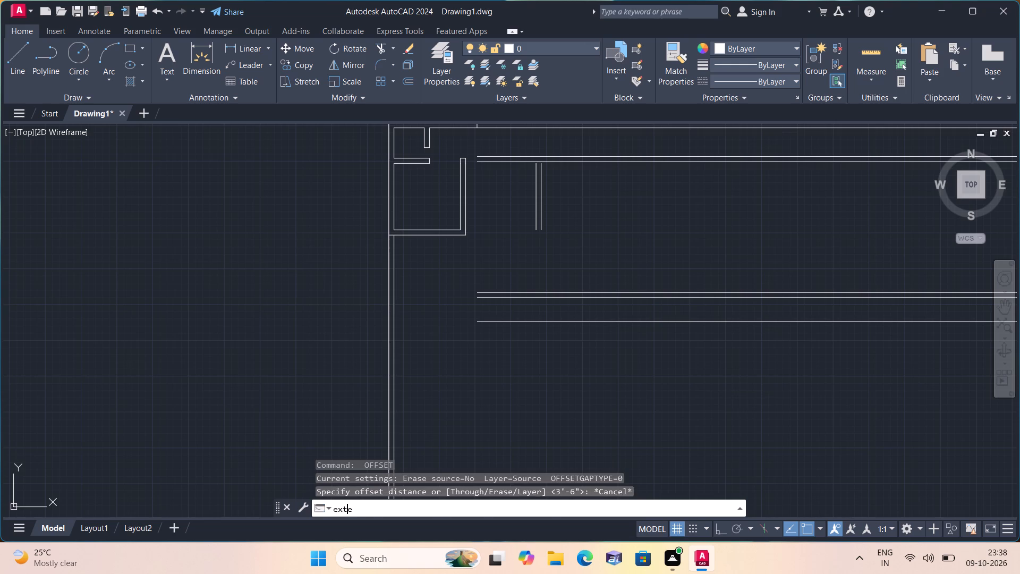
key(space)
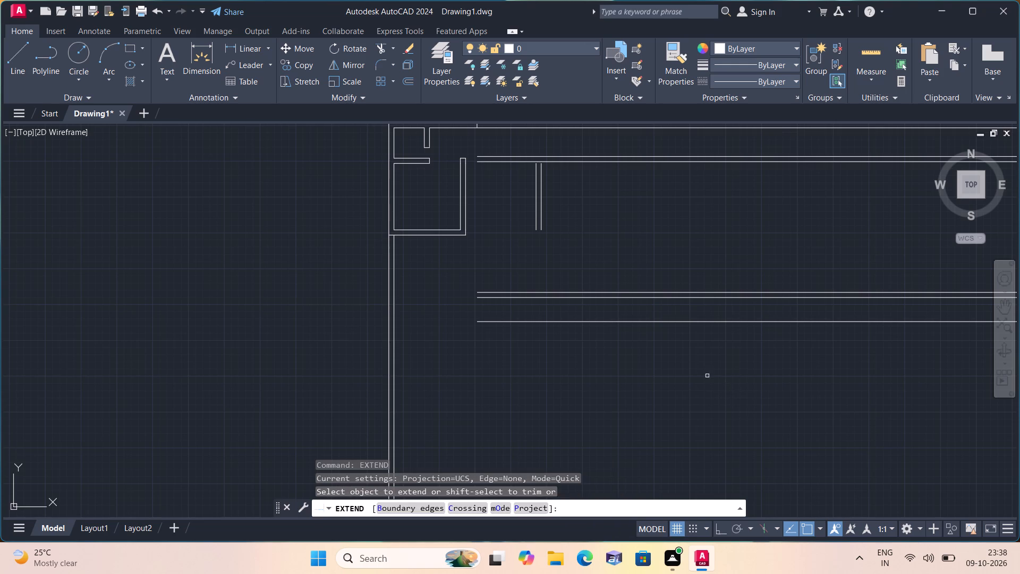
click(447, 212)
click(497, 231)
click(506, 249)
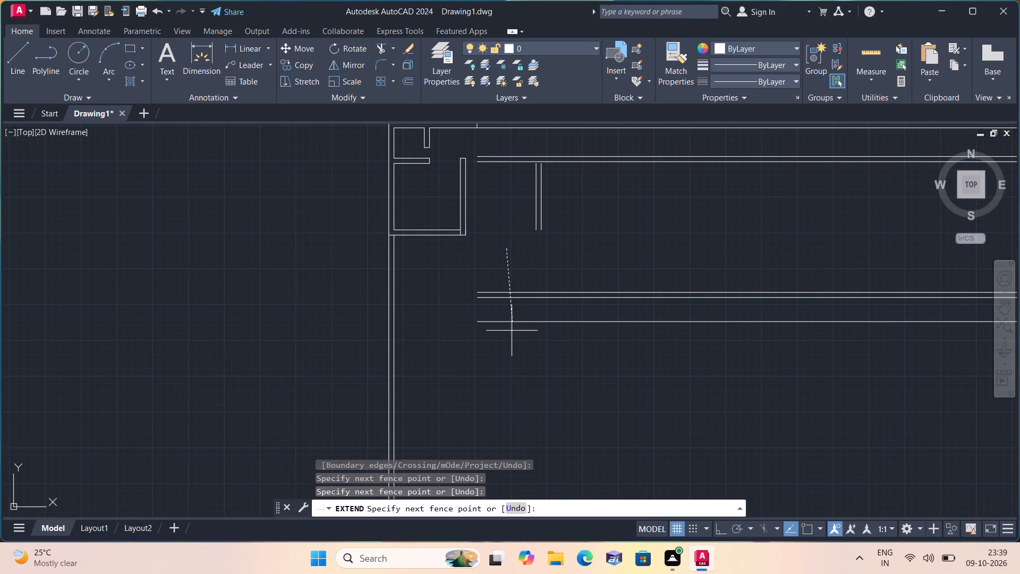
click(512, 367)
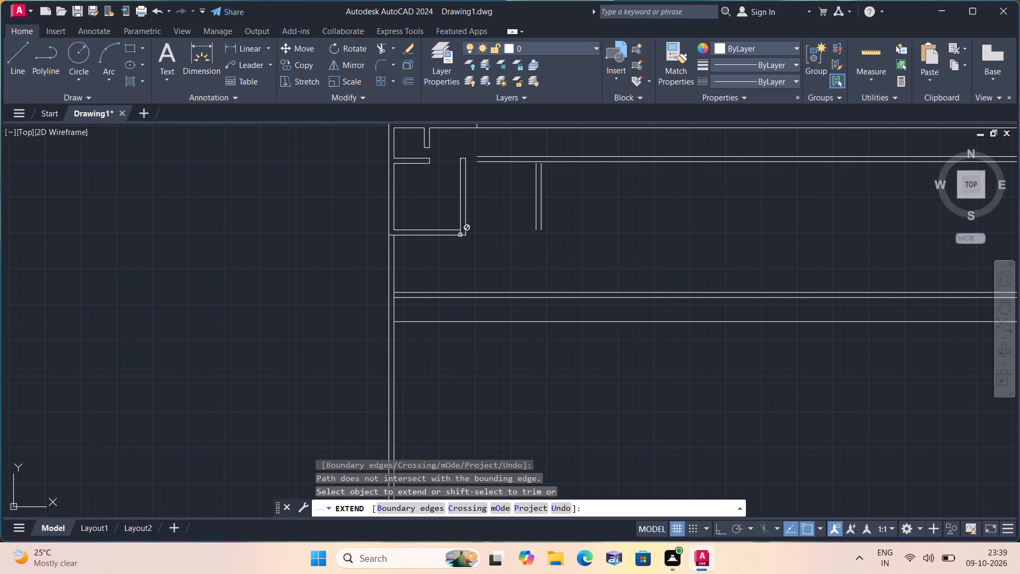
Extend both faces of the lower-left room's right-hand wall down to the lowest long line.
click(457, 233)
click(475, 234)
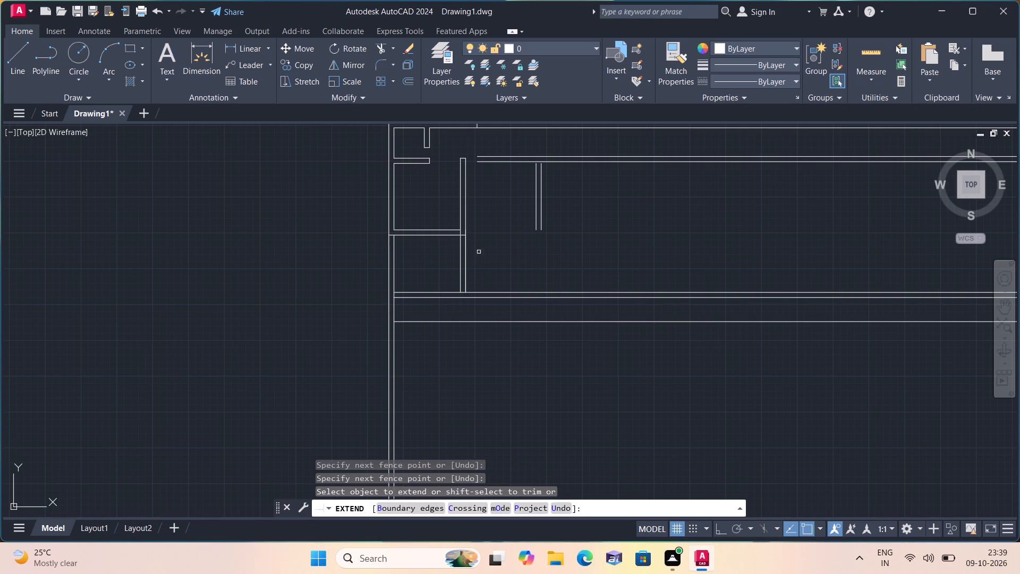
click(455, 271)
click(479, 272)
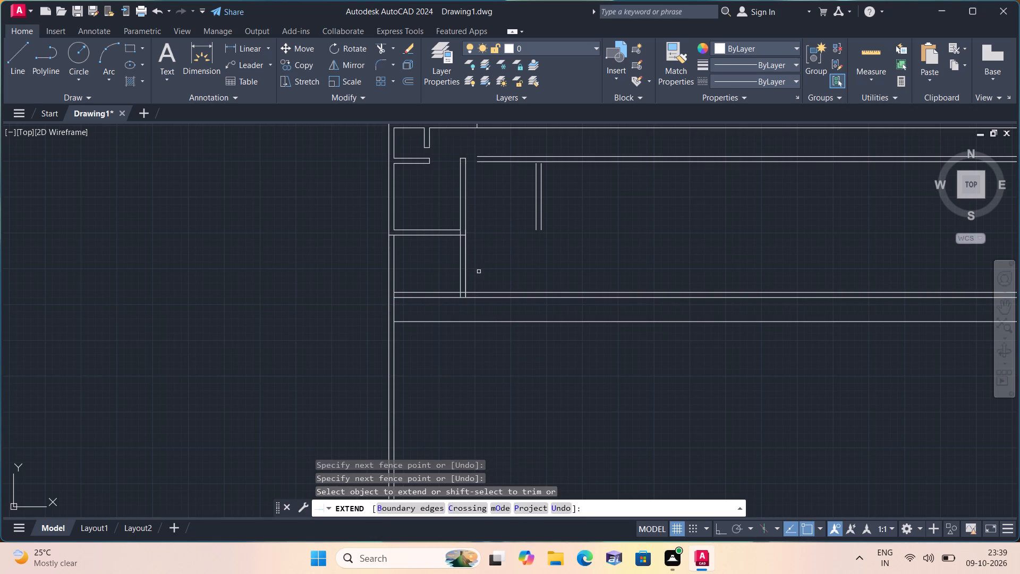
click(483, 274)
click(456, 281)
Extend the lowest long line to the left exterior wall's outer face.
click(415, 319)
click(426, 345)
key(space)
Trim both left exterior wall lines below the lowest long line.
text(trim)
key(space)
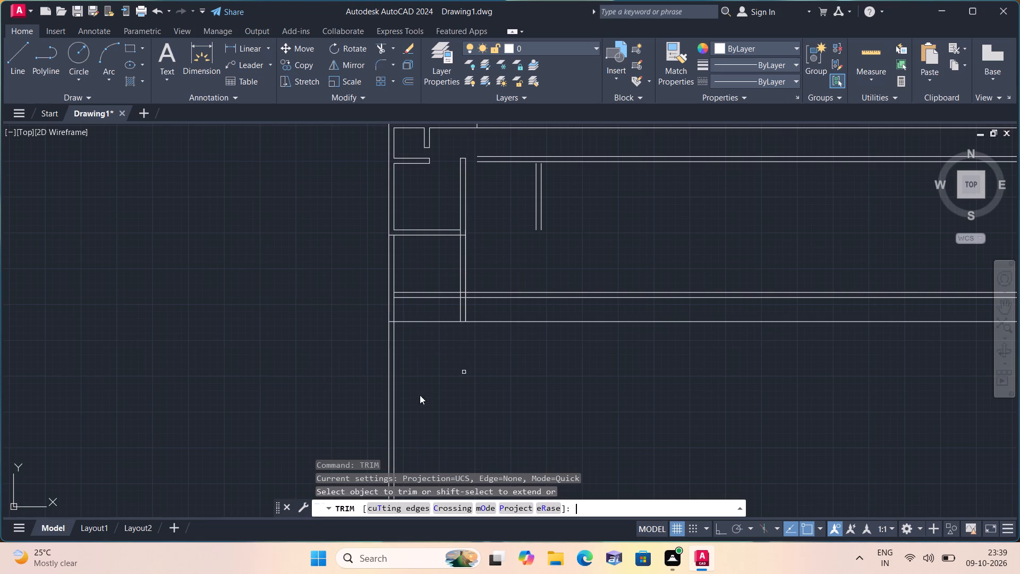
drag(321, 399, 329, 399)
click(536, 378)
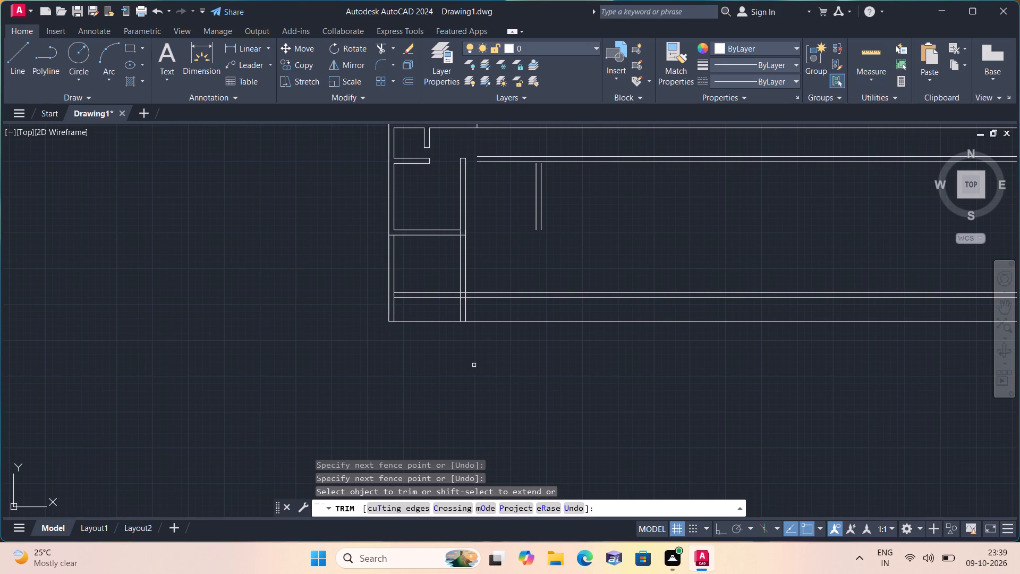
Trim the left wall's inner face and the third long wall's lines out of the bottom-left space, including the leftover stub.
click(394, 261)
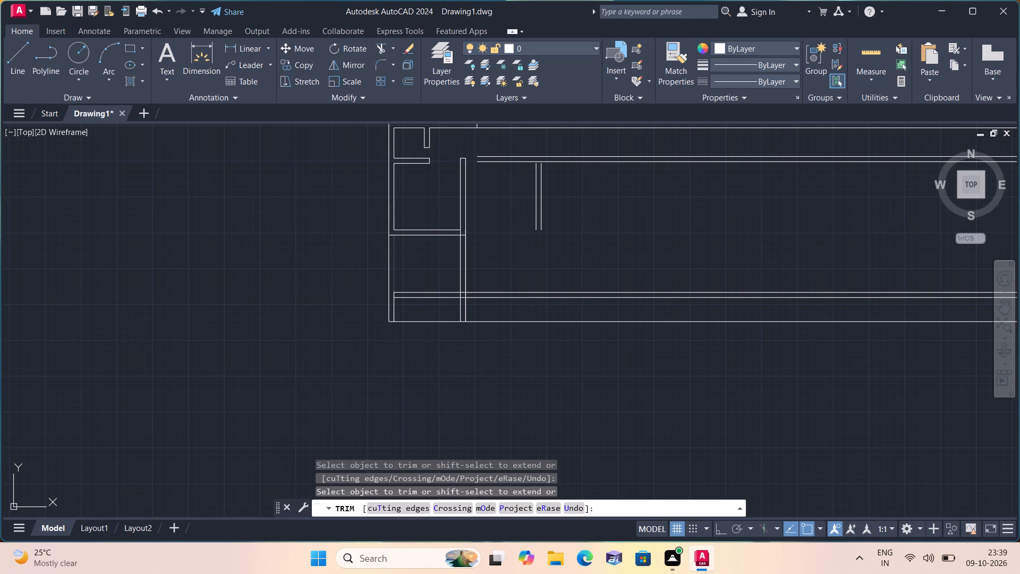
click(395, 307)
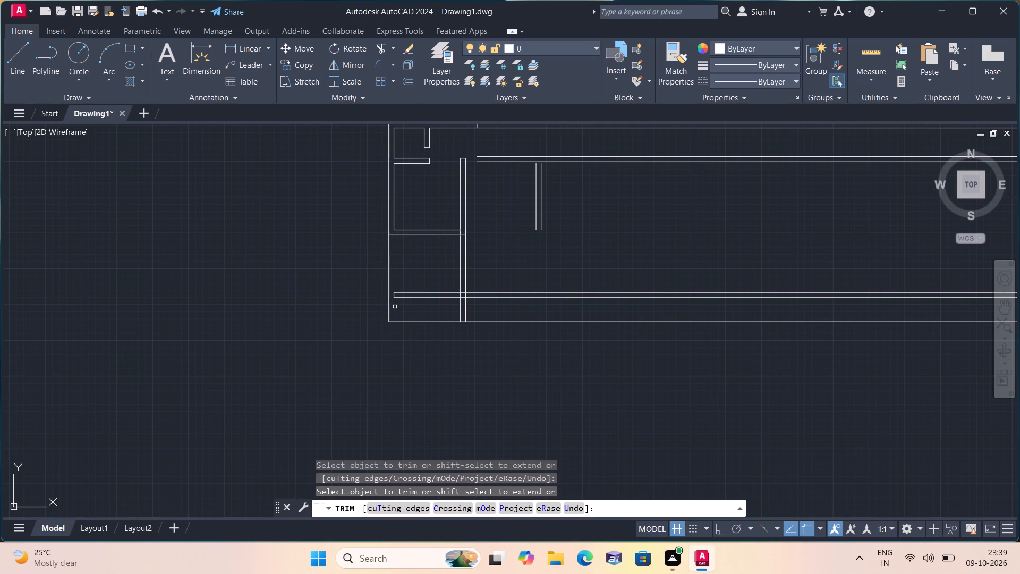
scroll(395, 307, up, 1)
click(406, 310)
click(424, 258)
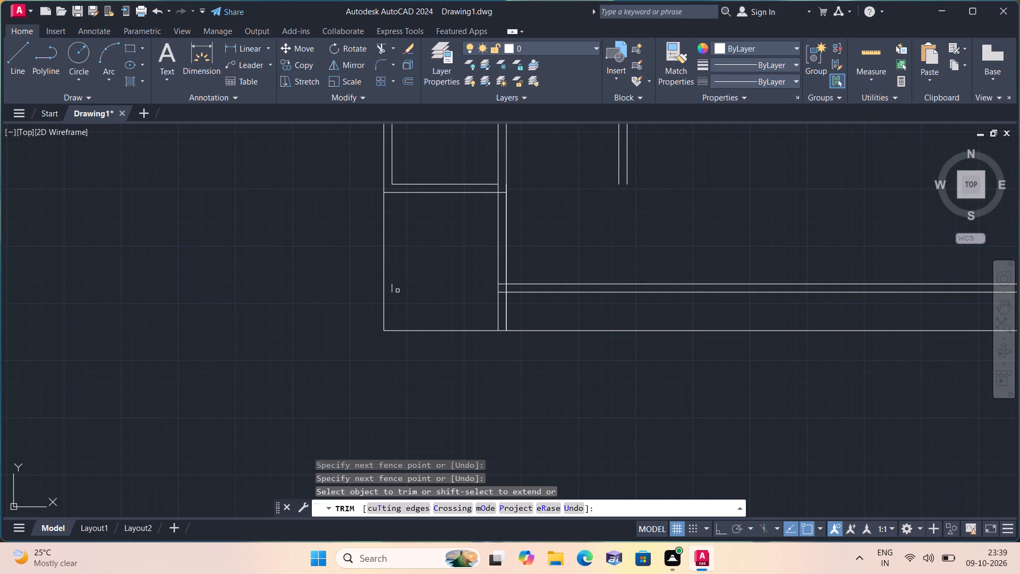
click(390, 286)
scroll(414, 276, down, 1)
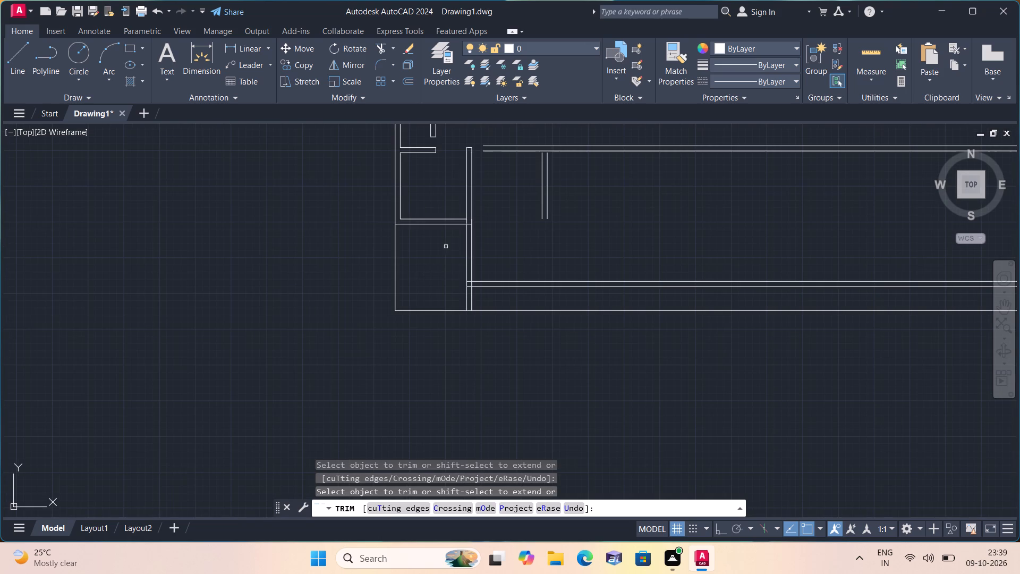
Trim the overlapping segments where the lower-left room's bottom wall meets its right-hand wall to open the junction.
scroll(457, 232, up, 2)
click(479, 205)
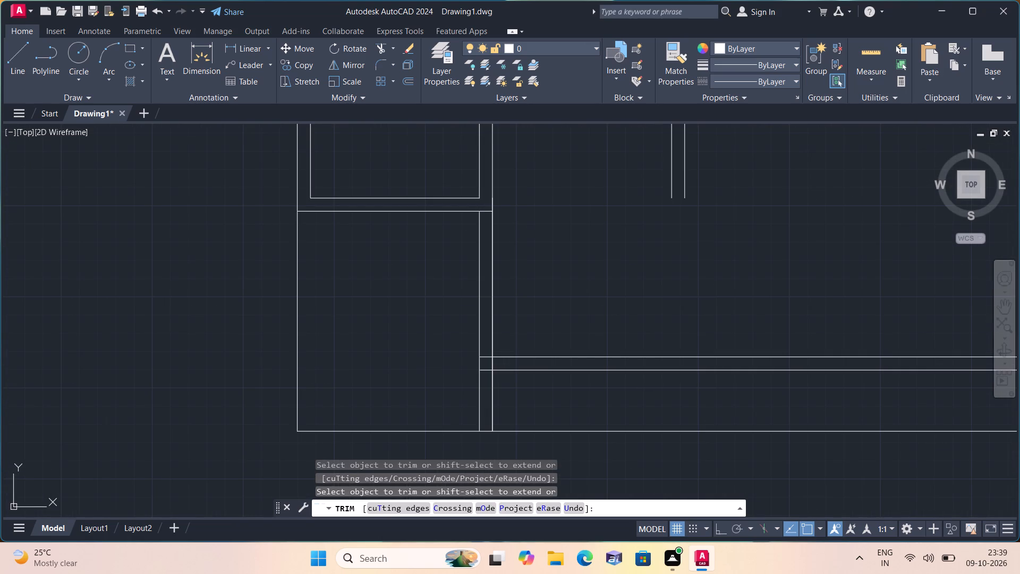
click(487, 212)
Trim the third long wall's upper line inside the vertical wall and the vertical wall's right face below the third wall.
middle_drag(542, 296, 540, 246)
scroll(540, 294, down, 1)
scroll(501, 282, up, 1)
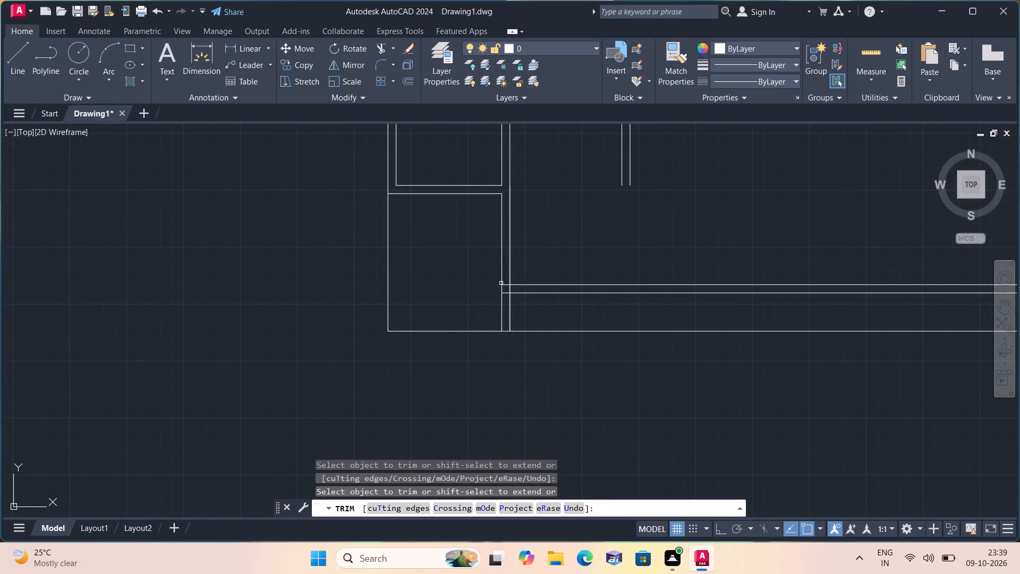
scroll(504, 280, up, 1)
click(509, 283)
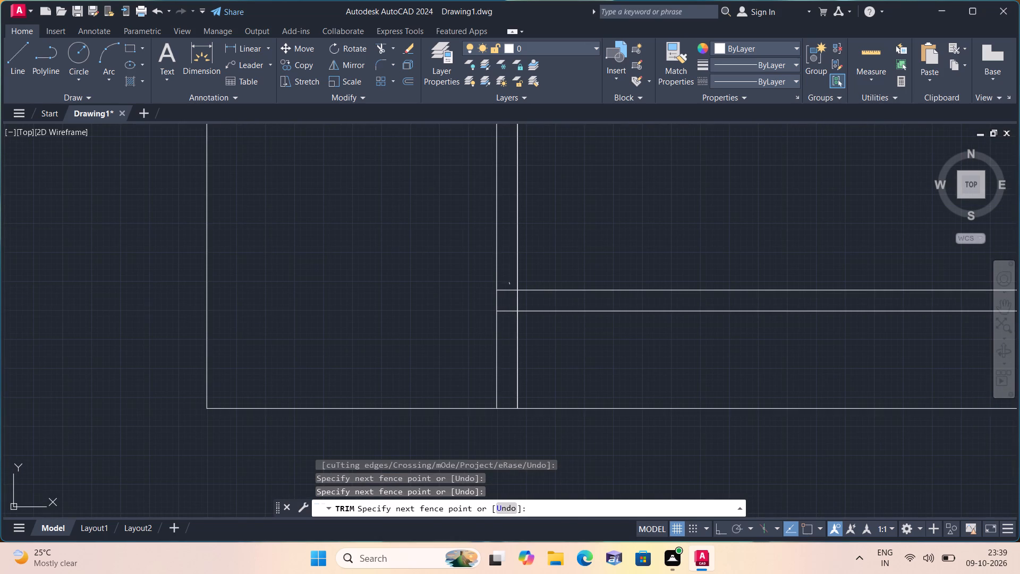
click(508, 298)
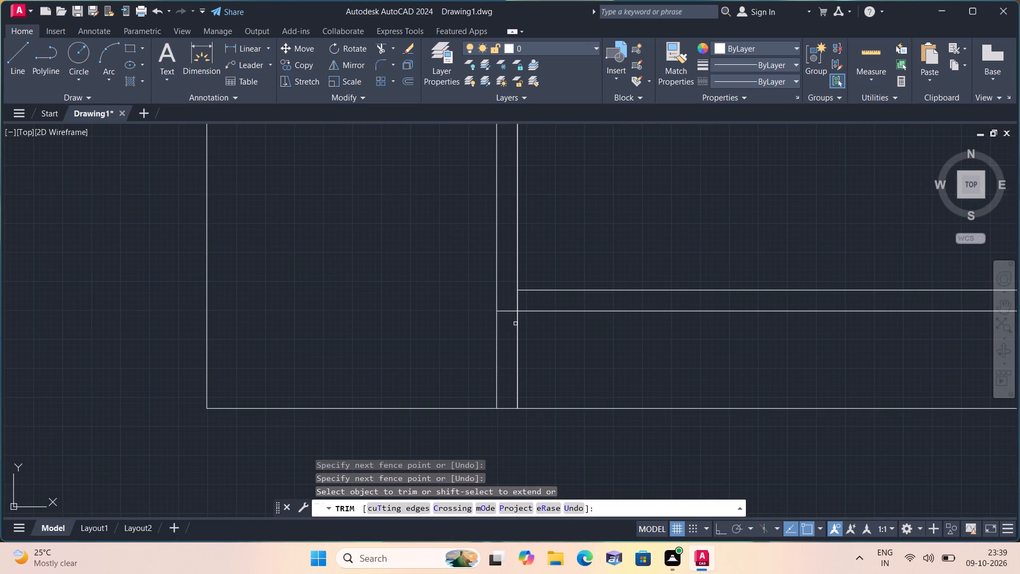
click(523, 327)
click(513, 327)
scroll(509, 325, down, 1)
middle_drag(560, 333, 544, 342)
scroll(544, 342, down, 1)
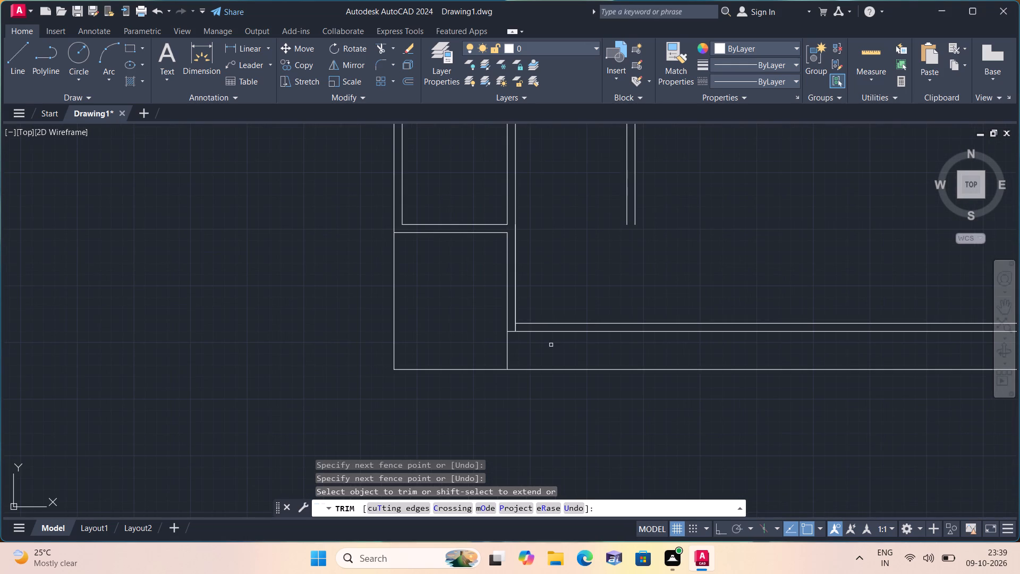
key(Escape)
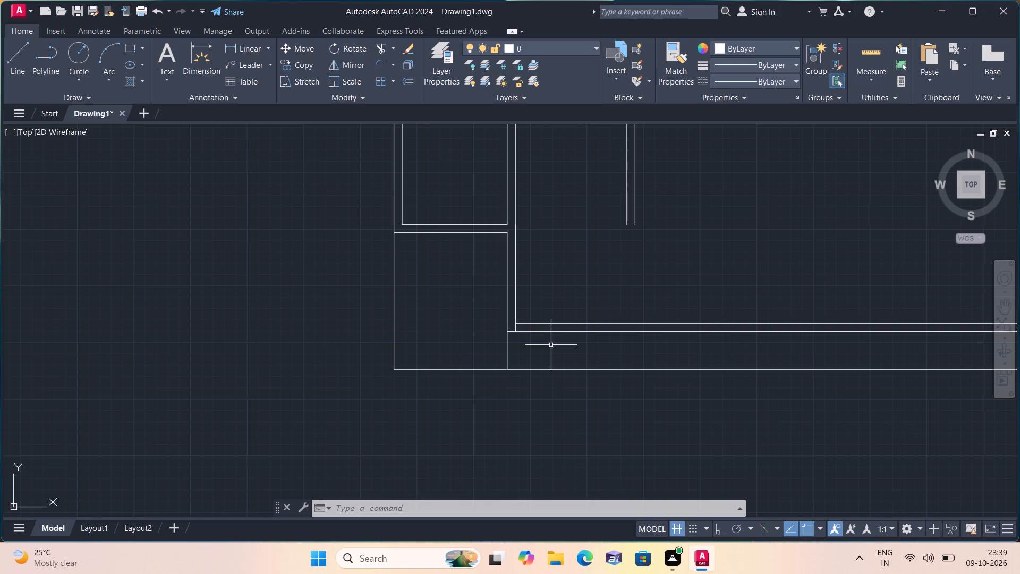
Draw two short vertical lines across the third long wall near its left end, joining its two faces.
text(l)
key(space)
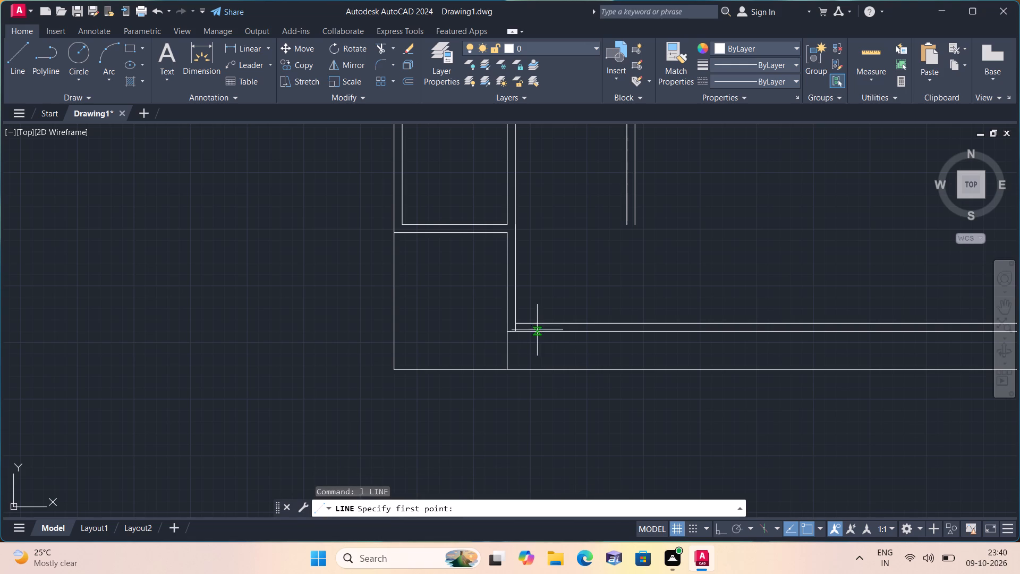
scroll(537, 328, up, 1)
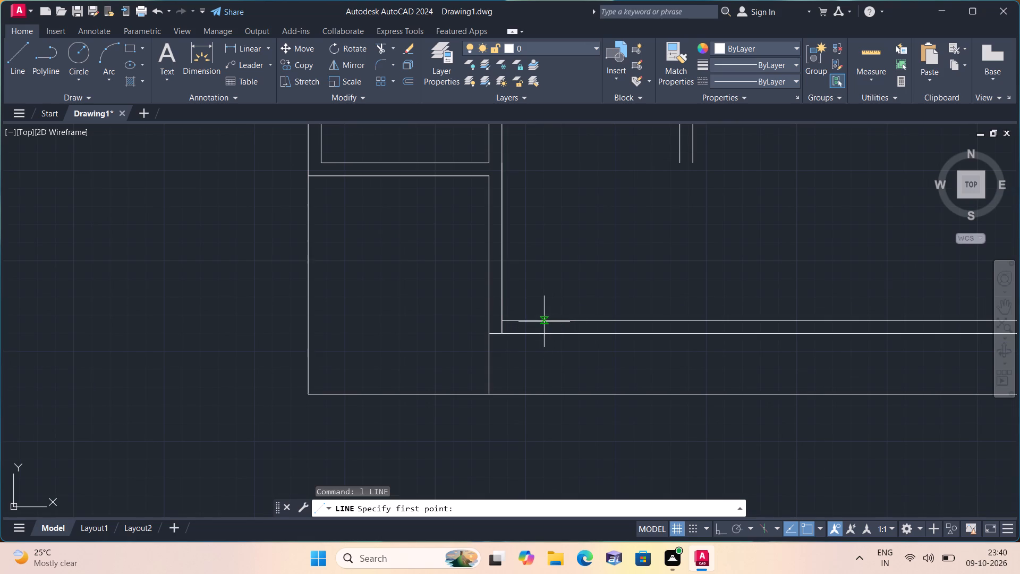
click(553, 322)
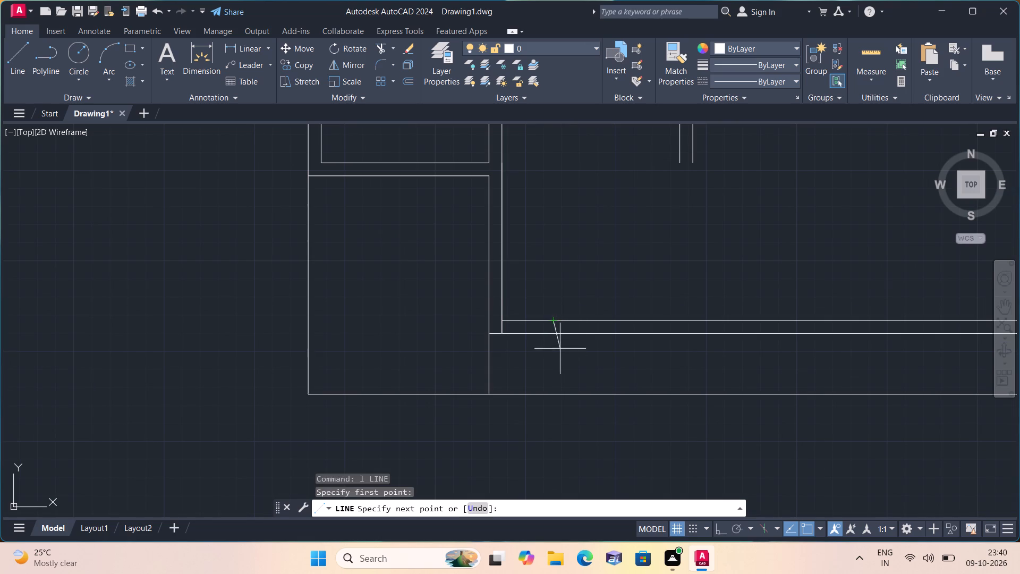
click(552, 334)
key(space)
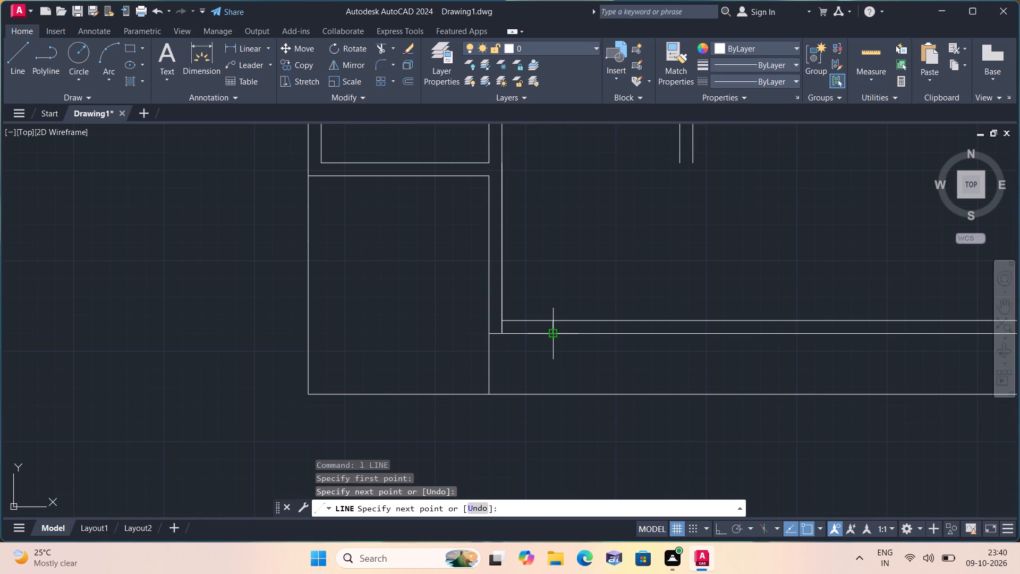
key(space)
click(566, 322)
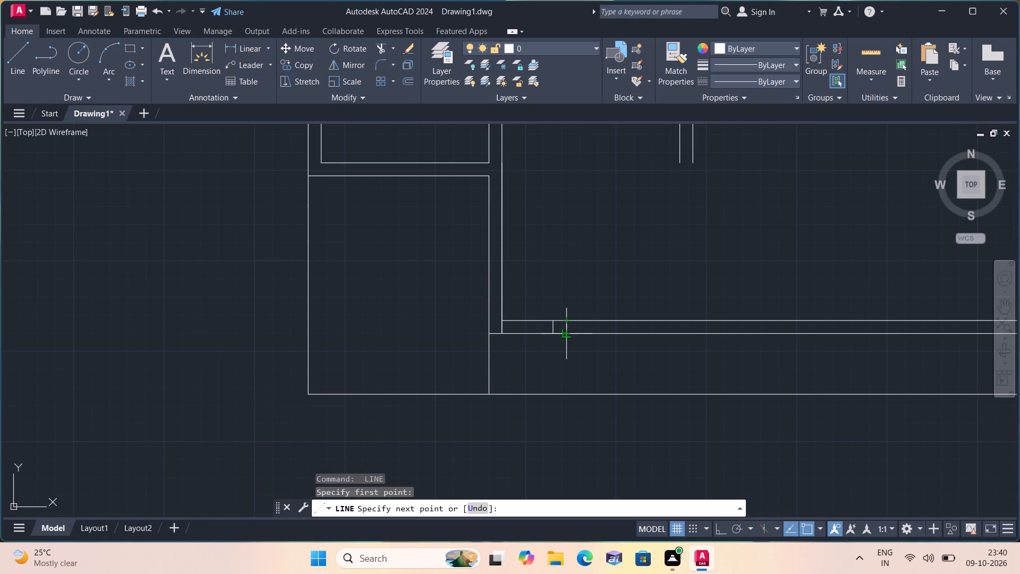
click(567, 332)
key(space)
key(space)
key(space)
key(space)
key(space)
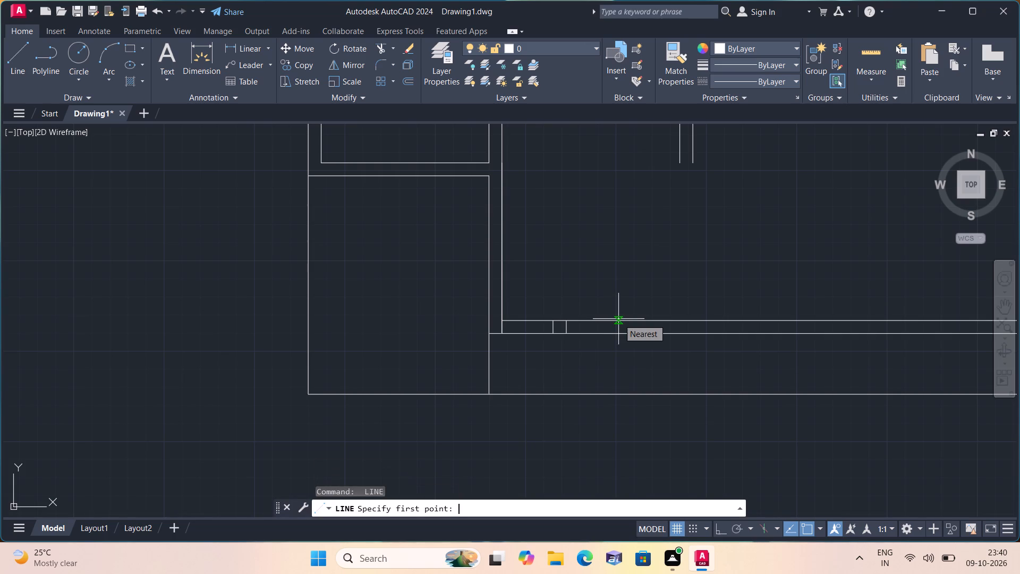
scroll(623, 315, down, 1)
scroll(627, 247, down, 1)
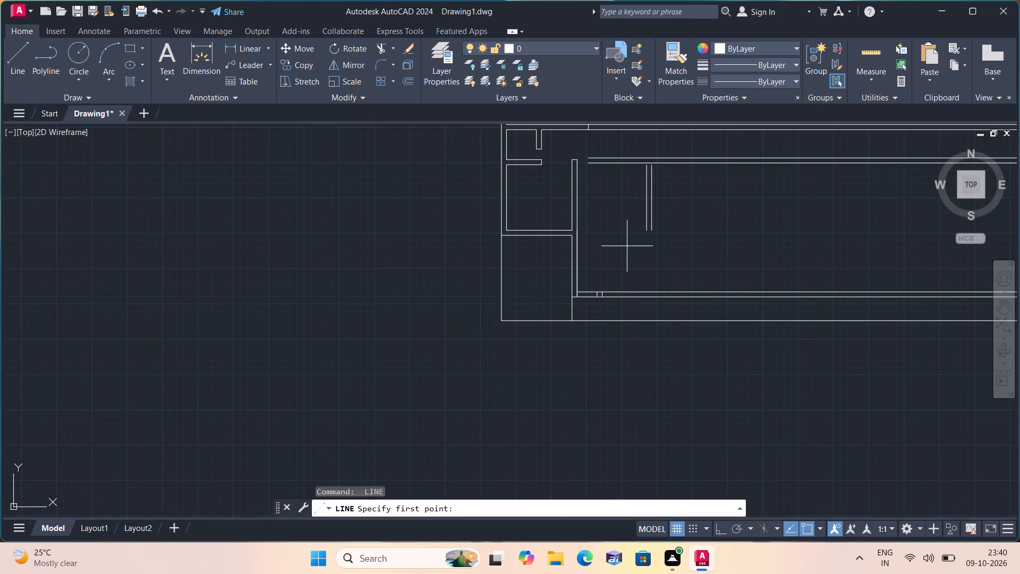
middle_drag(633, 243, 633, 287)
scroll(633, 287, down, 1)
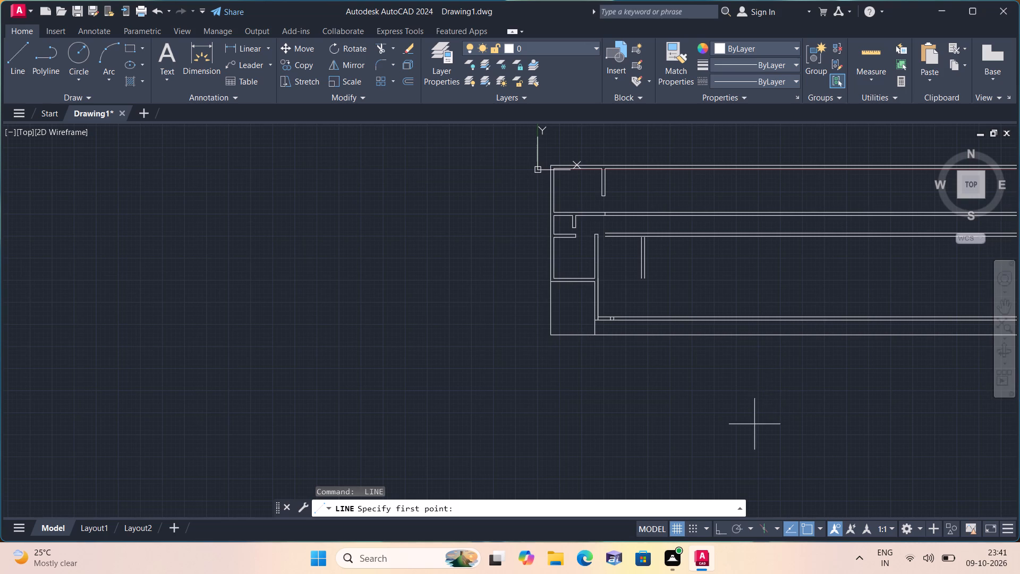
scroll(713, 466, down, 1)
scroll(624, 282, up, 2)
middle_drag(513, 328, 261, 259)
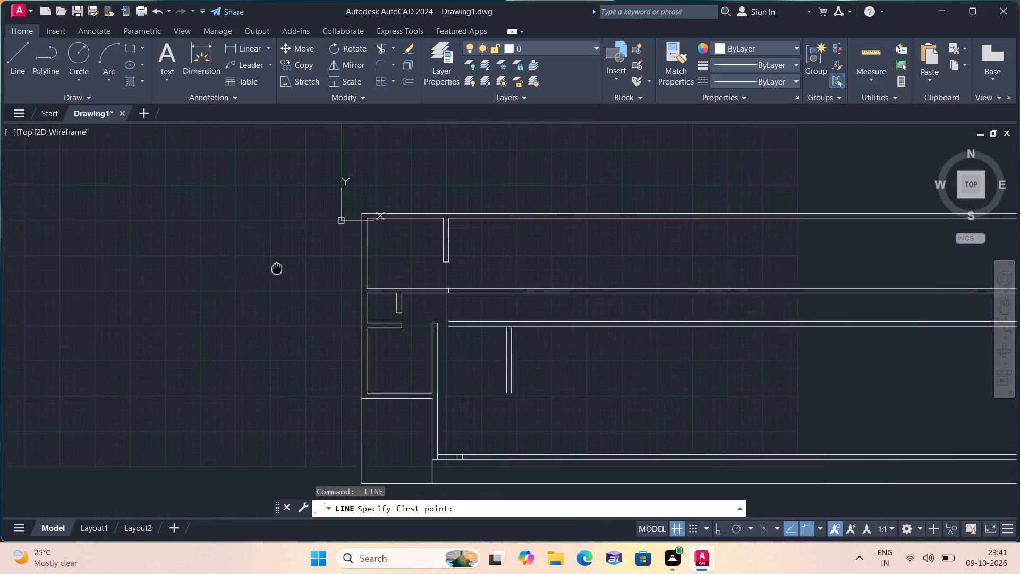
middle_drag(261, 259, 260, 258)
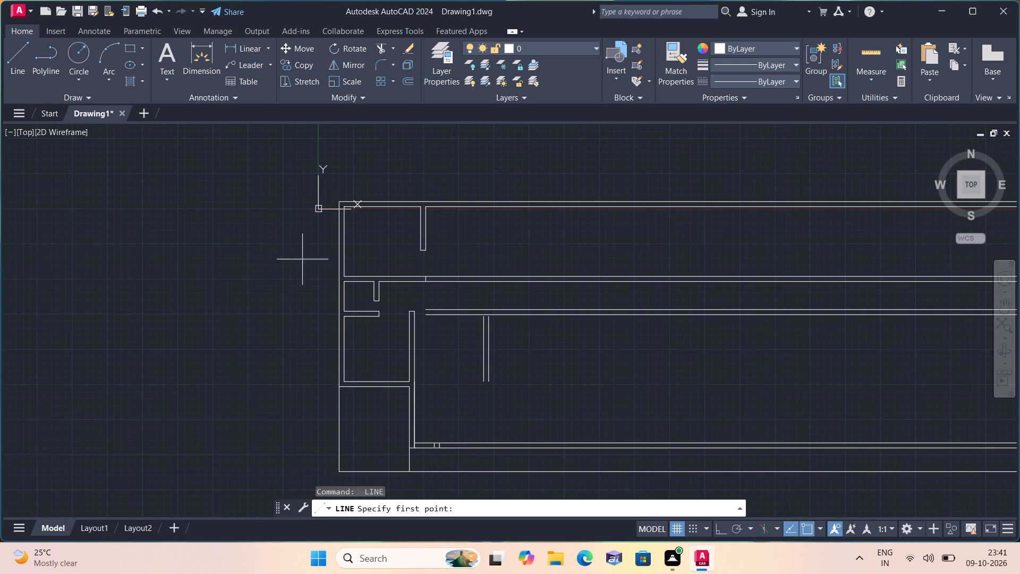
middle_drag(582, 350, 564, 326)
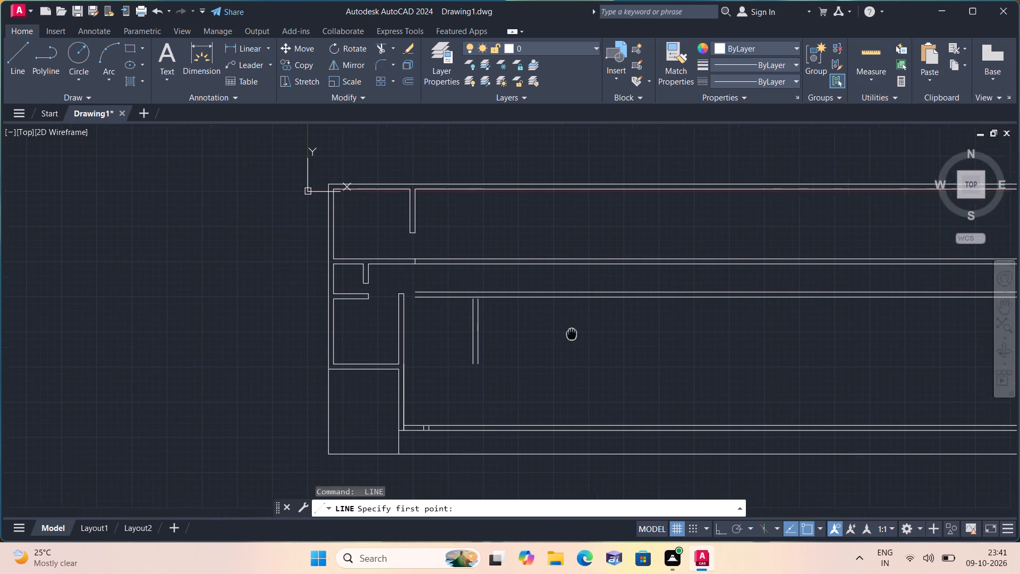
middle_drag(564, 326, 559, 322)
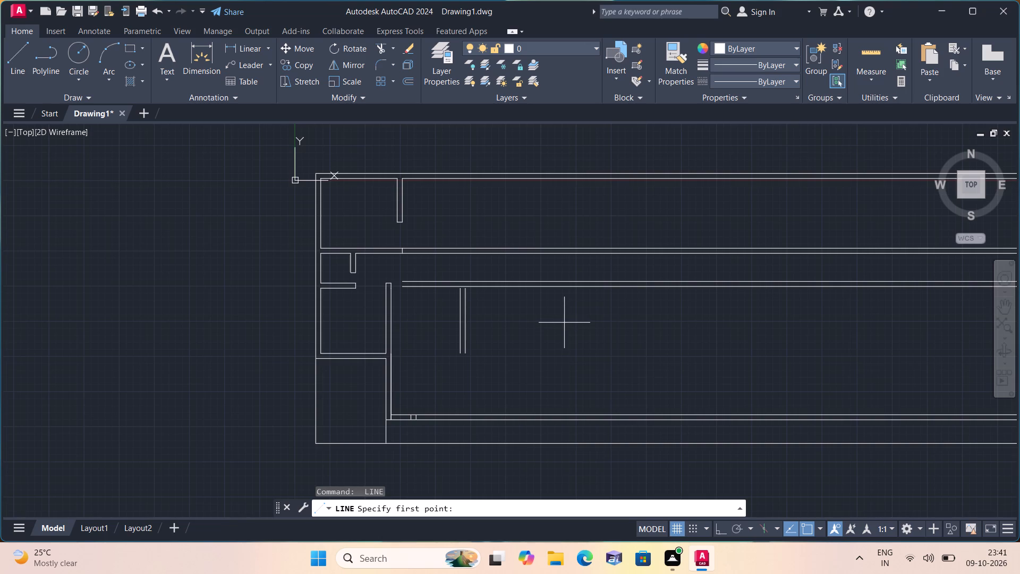
Extend both faces of the short interior vertical wall down to the lower long wall's upper face.
scroll(564, 323, up, 1)
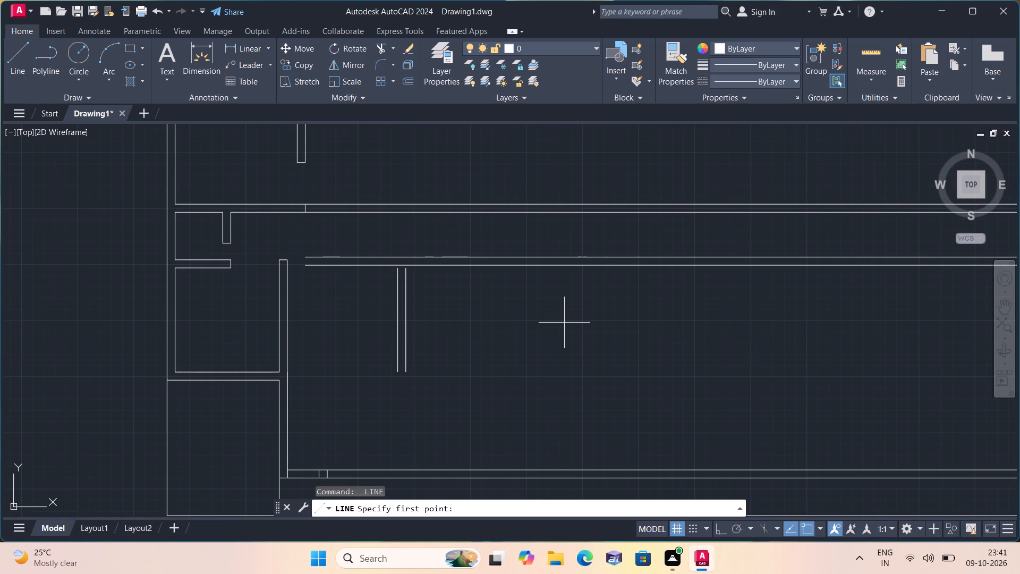
text(extend)
key(space)
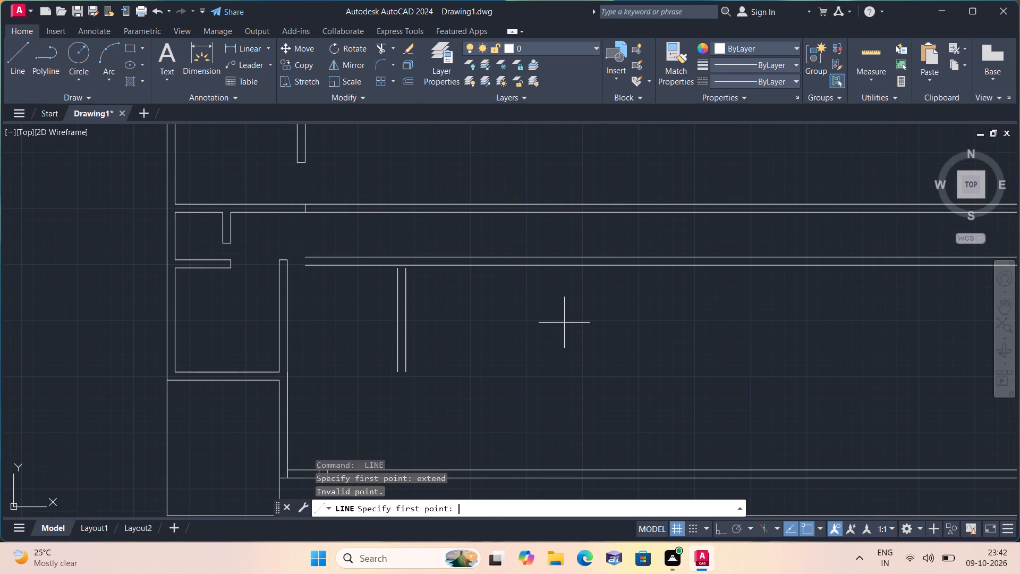
key(Escape)
text(exte)
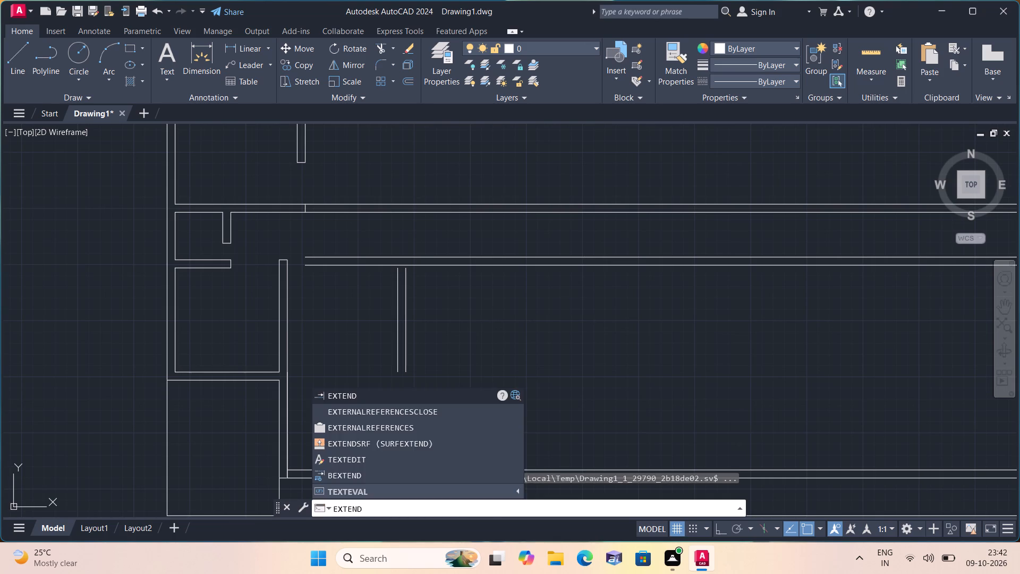
key(space)
click(344, 341)
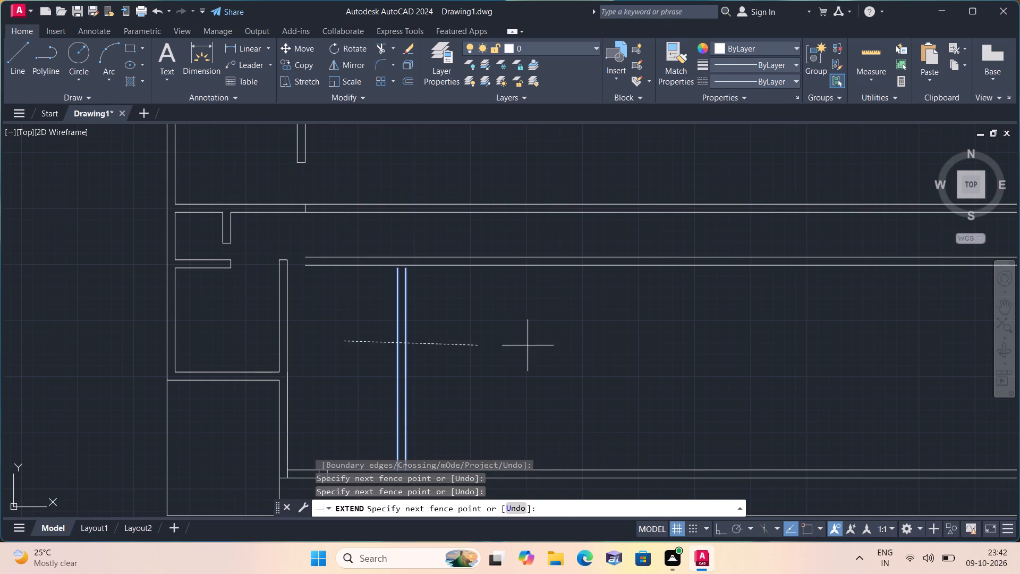
click(542, 344)
scroll(545, 354, down, 2)
middle_drag(542, 368, 526, 313)
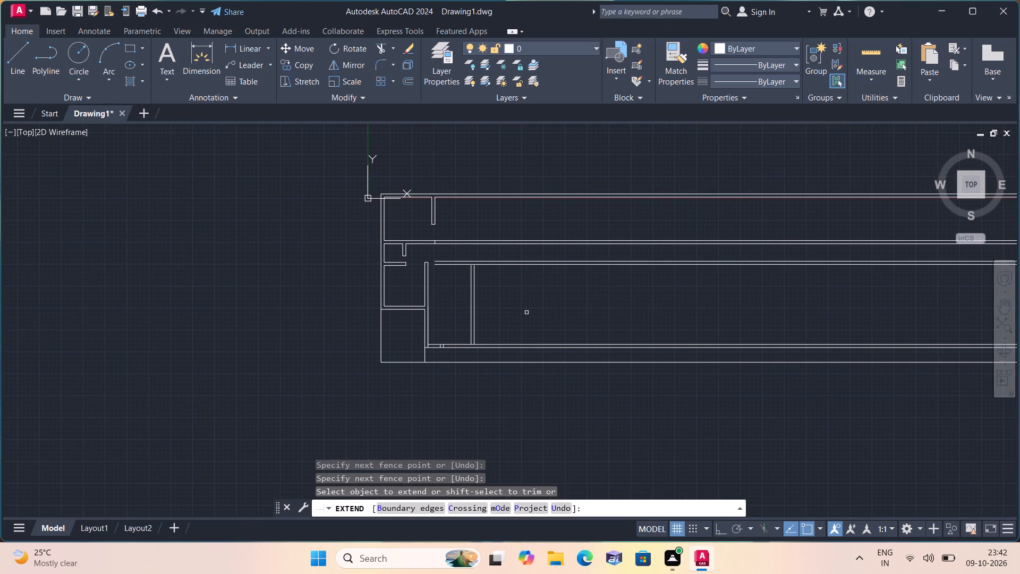
key(space)
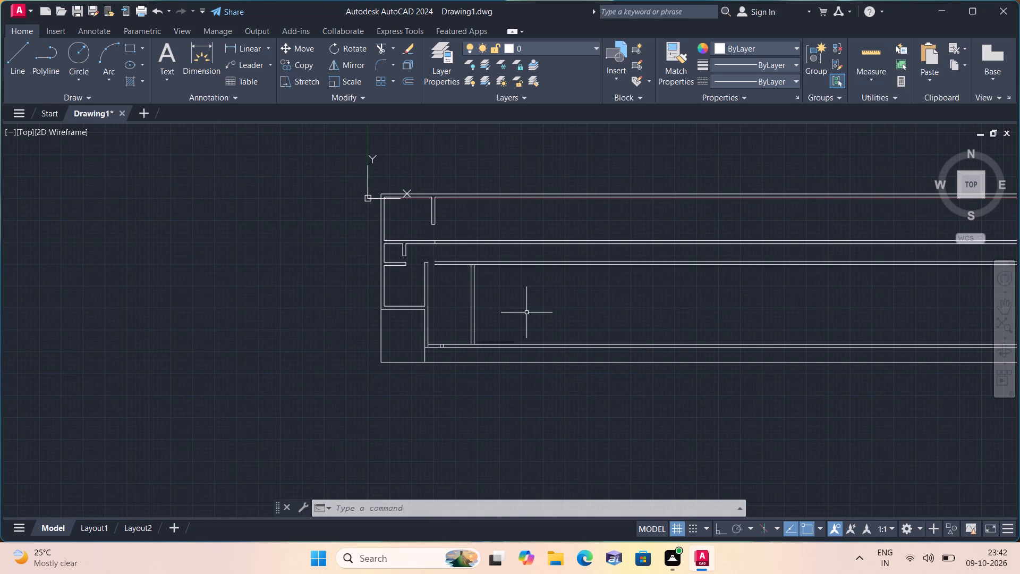
Offset the interior vertical wall's right face 8'4" to the right.
text(offset)
key(space)
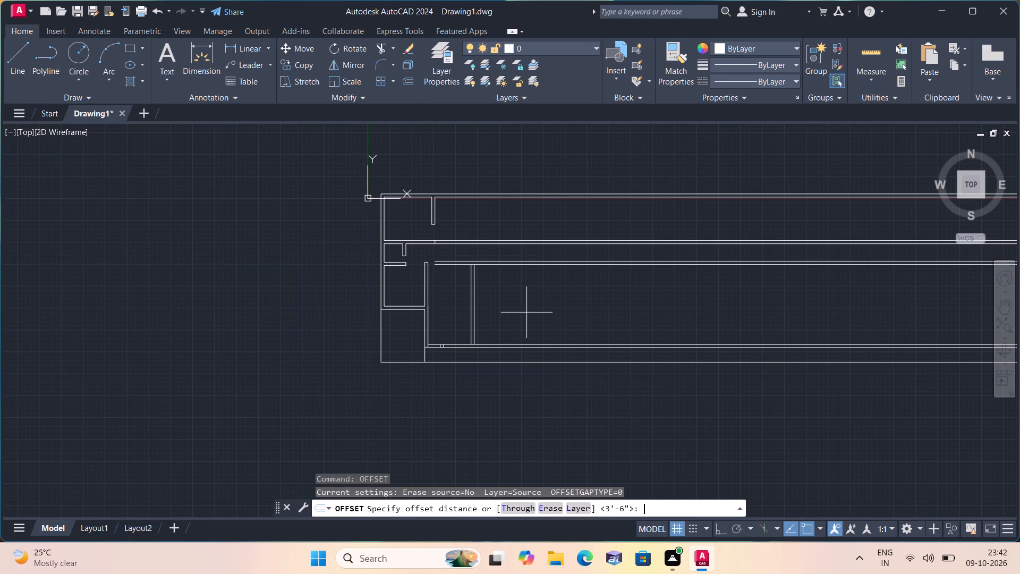
text(8'4")
key(space)
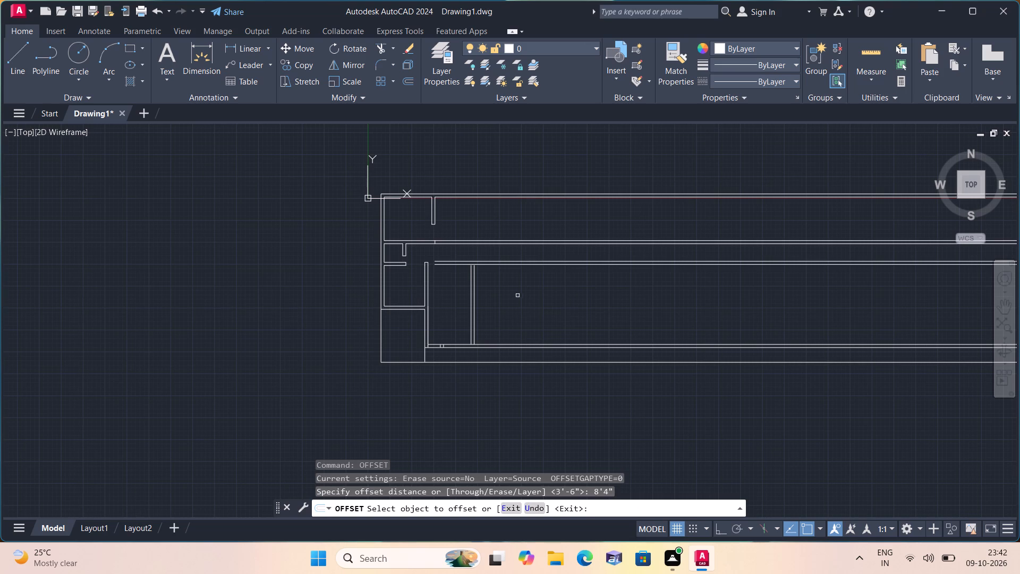
click(474, 284)
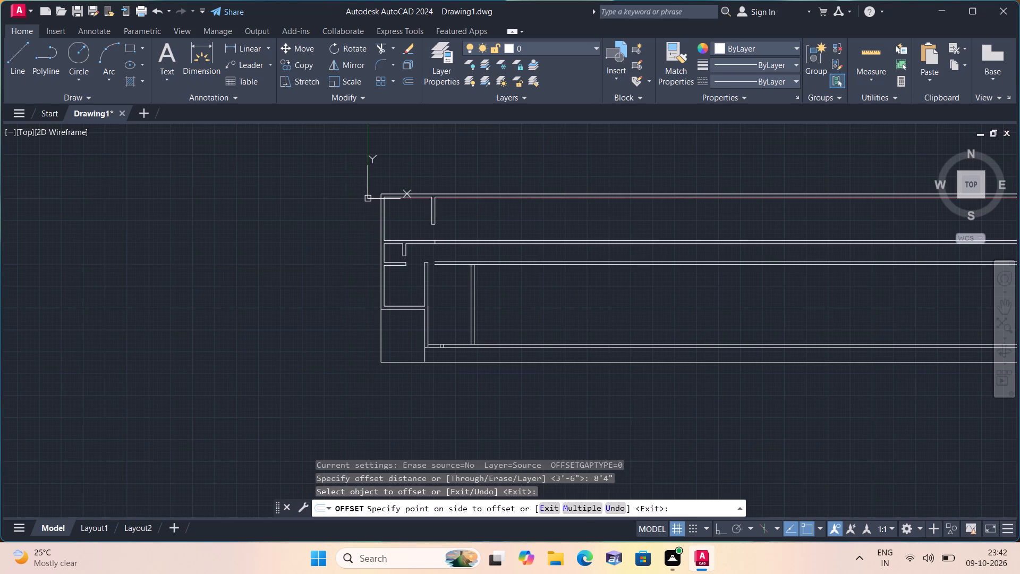
click(605, 287)
key(space)
Offset the new vertical line 9" to the right to form the outer right wall's second face.
key(space)
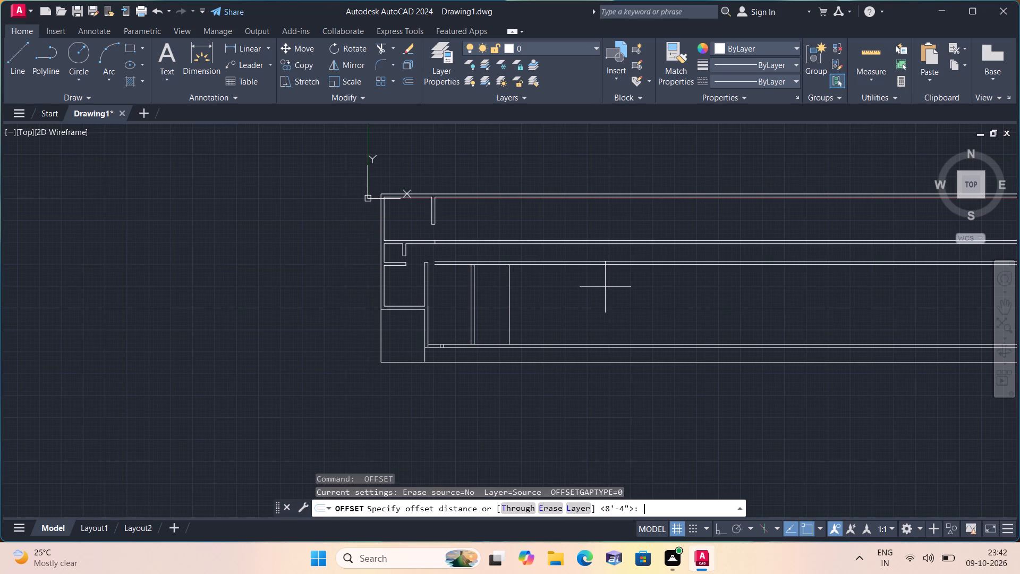
text(9")
key(space)
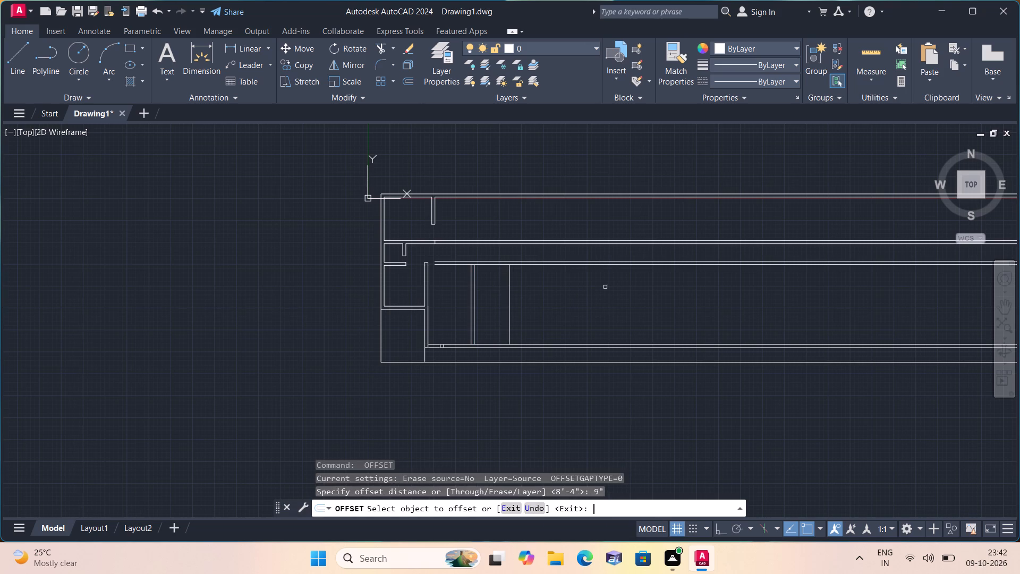
click(511, 298)
click(562, 298)
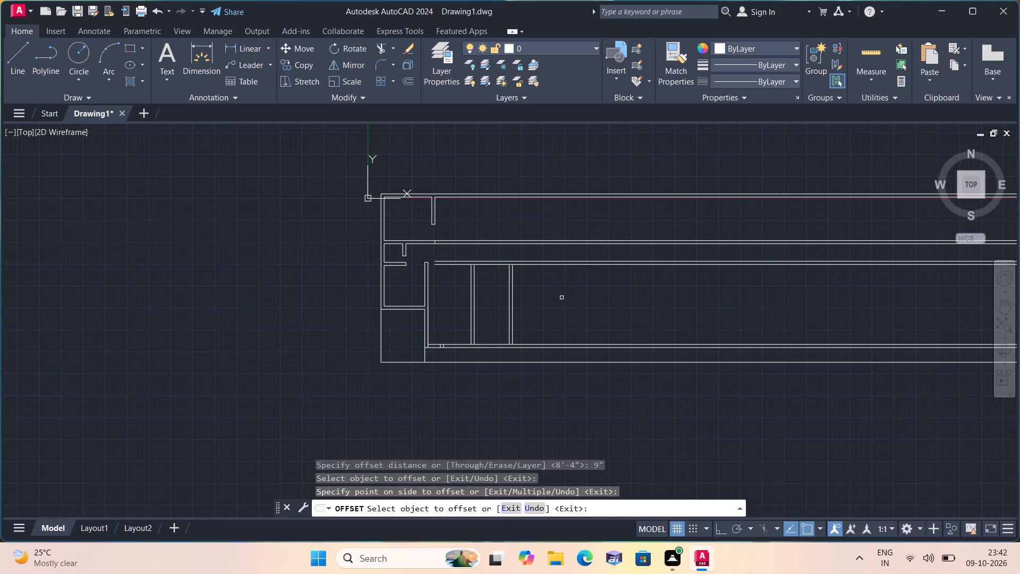
key(space)
Extend both lines of the new right wall through the adjacent long walls and down to the plan's bottom boundary line.
text(exte)
key(space)
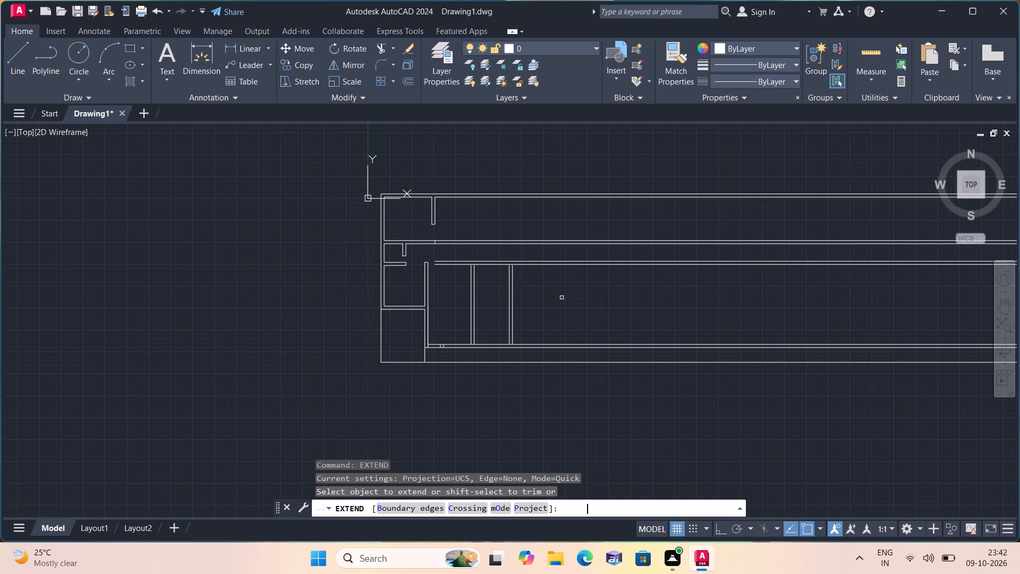
click(501, 282)
click(542, 287)
click(552, 290)
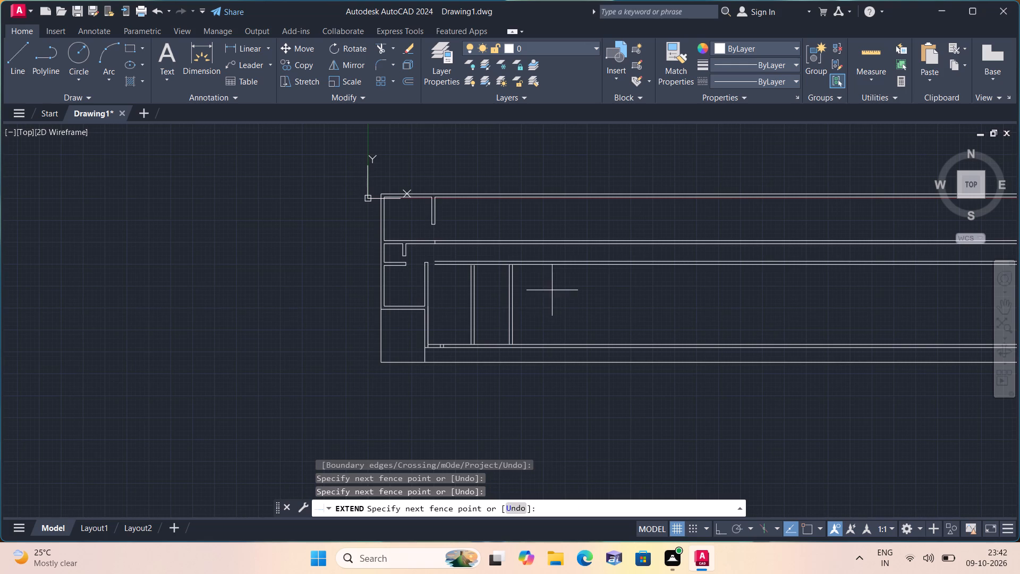
click(512, 303)
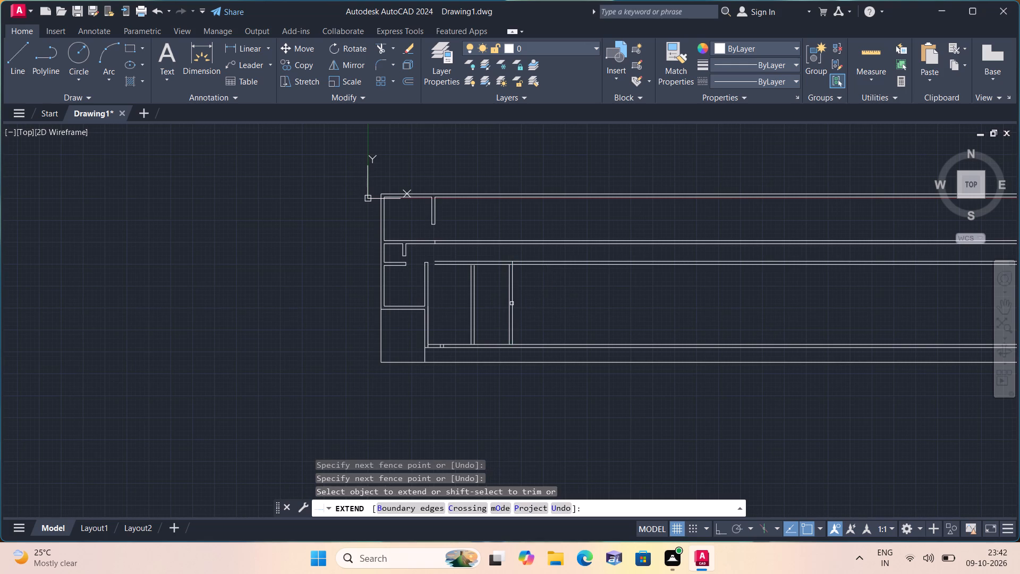
click(509, 304)
click(509, 311)
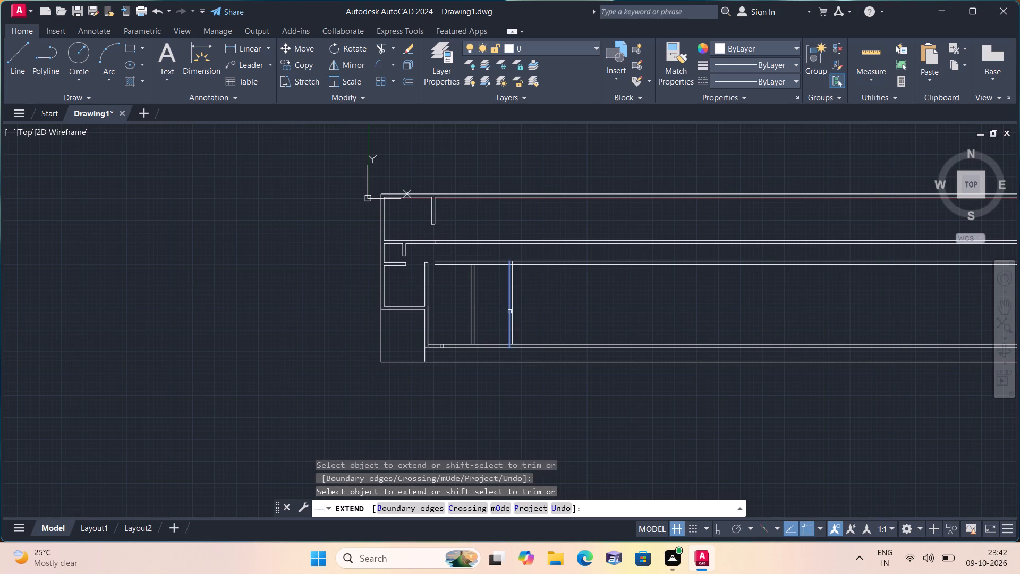
click(525, 311)
click(531, 310)
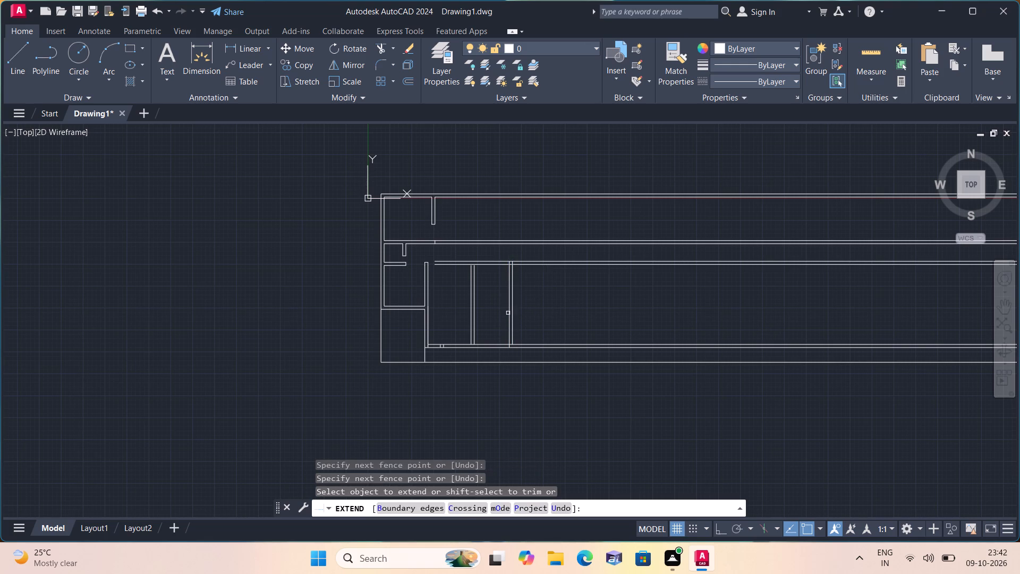
click(507, 315)
click(547, 317)
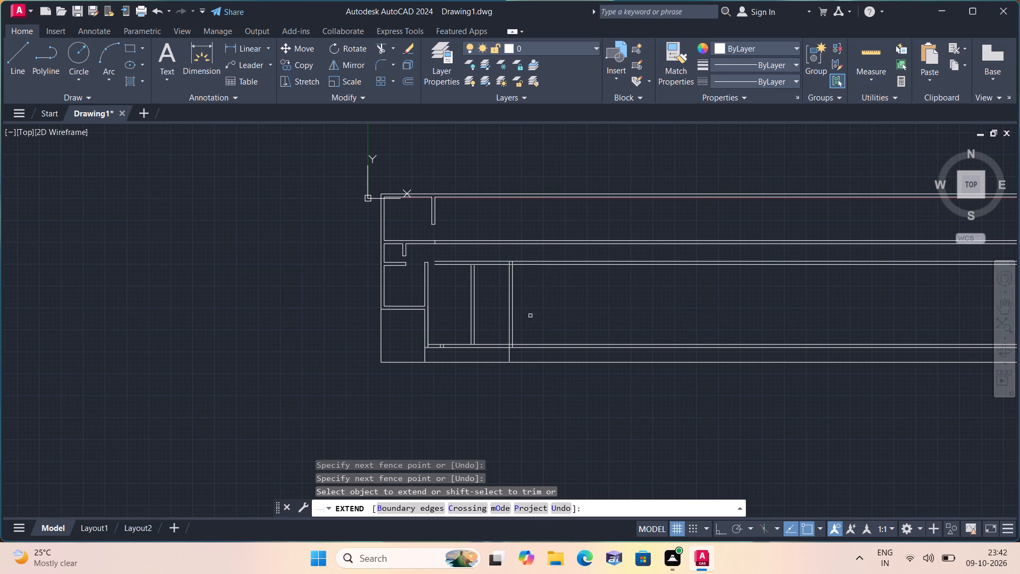
click(513, 319)
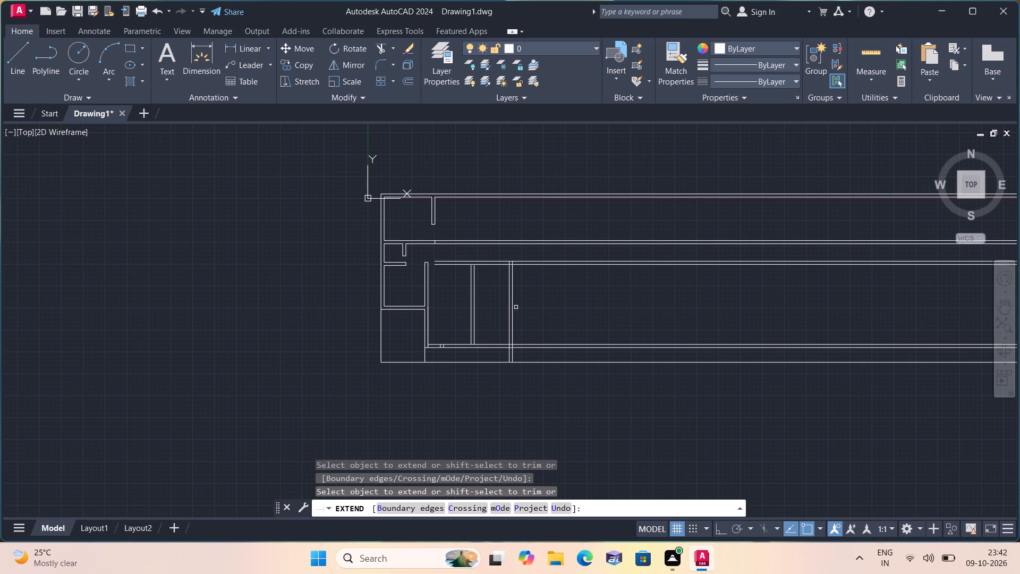
Extend both lines of the new right wall up through the upper long walls to the top wall's outer face.
click(531, 295)
click(508, 276)
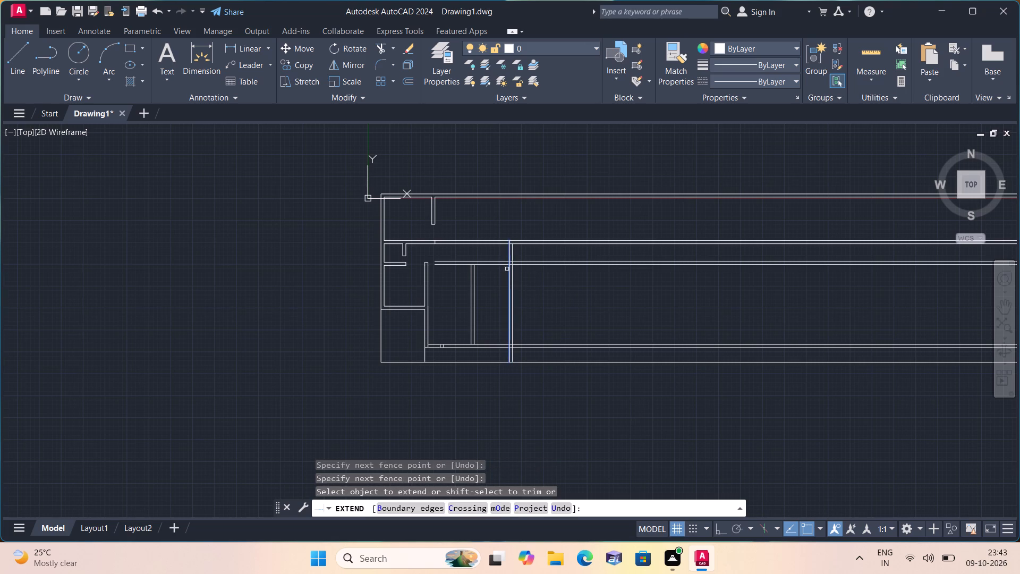
click(529, 290)
click(500, 274)
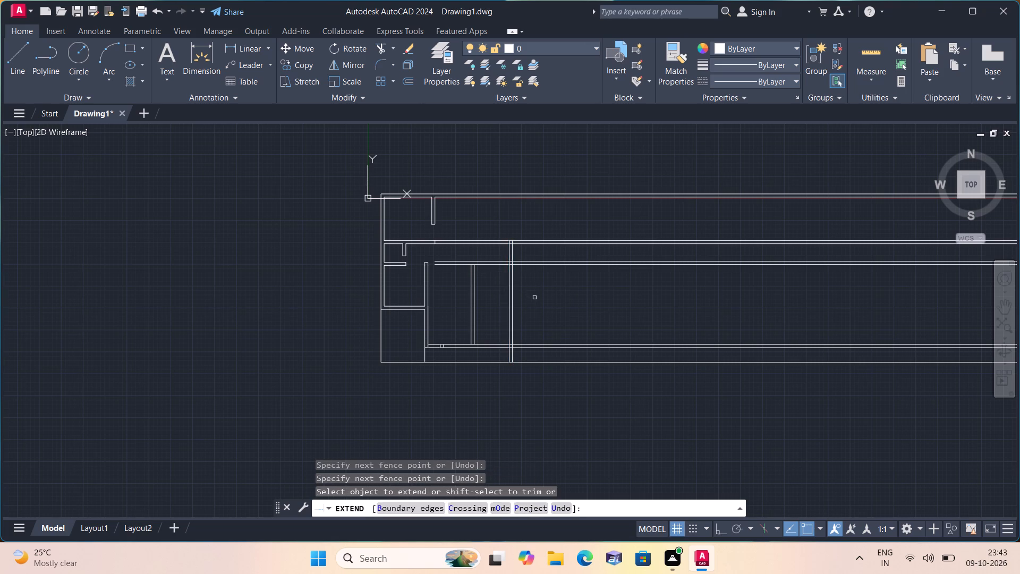
click(559, 307)
click(507, 278)
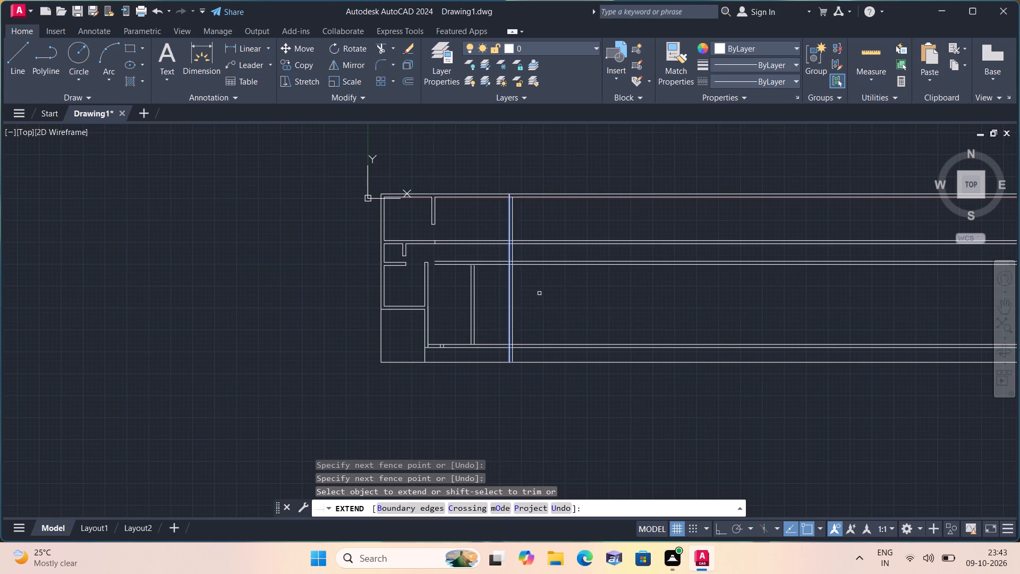
click(564, 310)
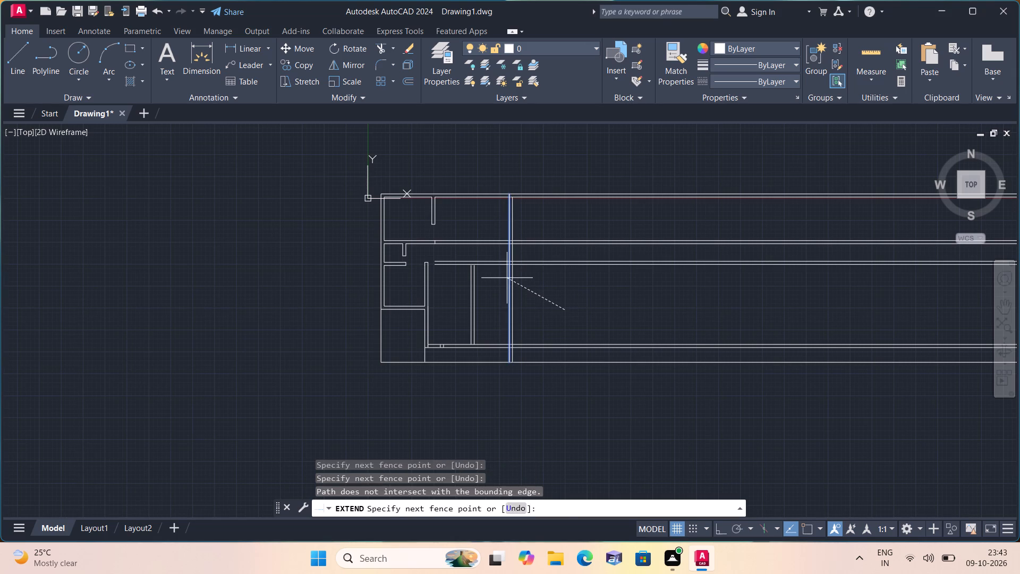
click(507, 278)
click(560, 301)
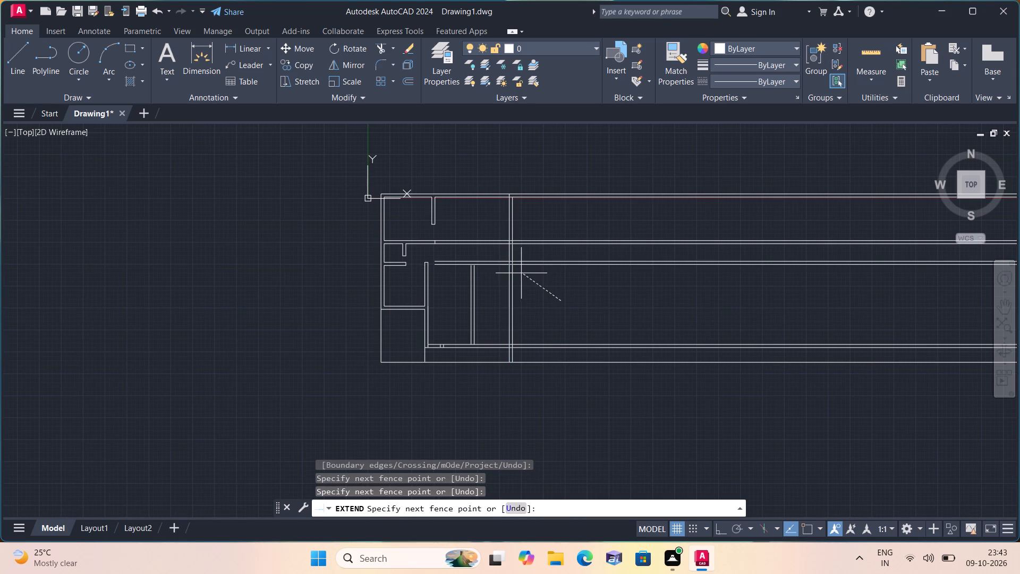
click(512, 271)
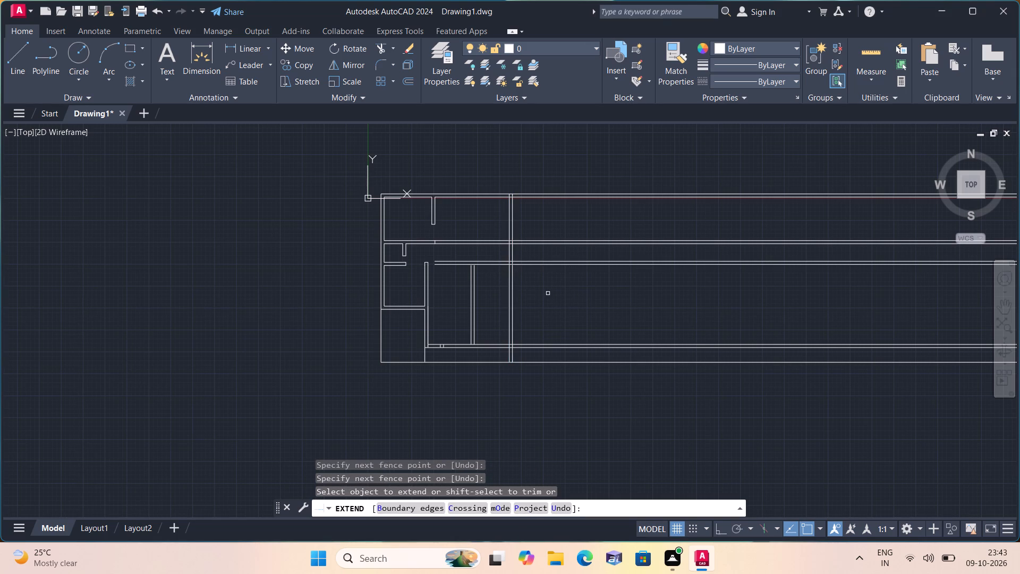
key(space)
Trim all the long horizontal wall lines that run past the new right wall's outer face.
text(trim)
key(space)
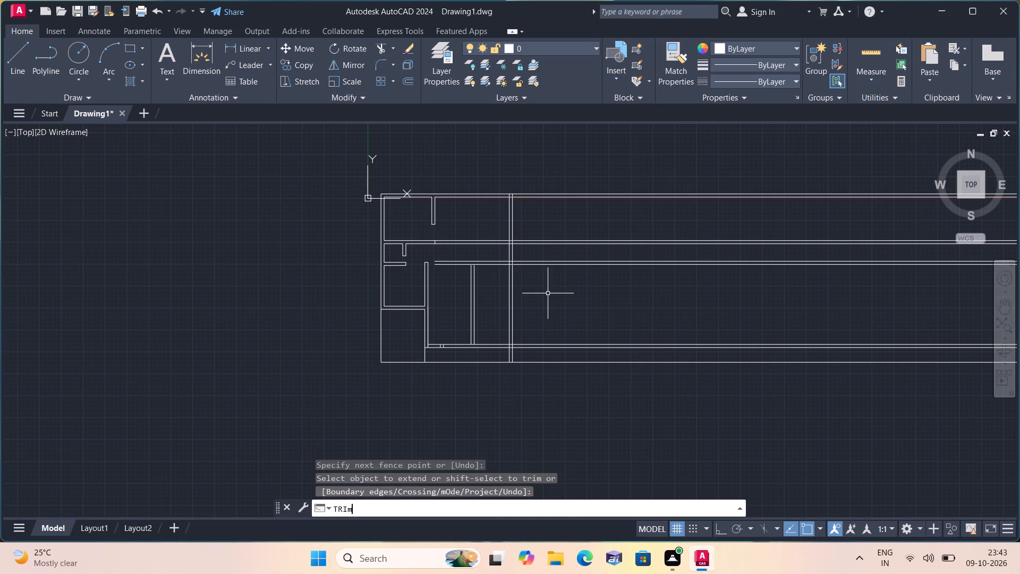
click(592, 130)
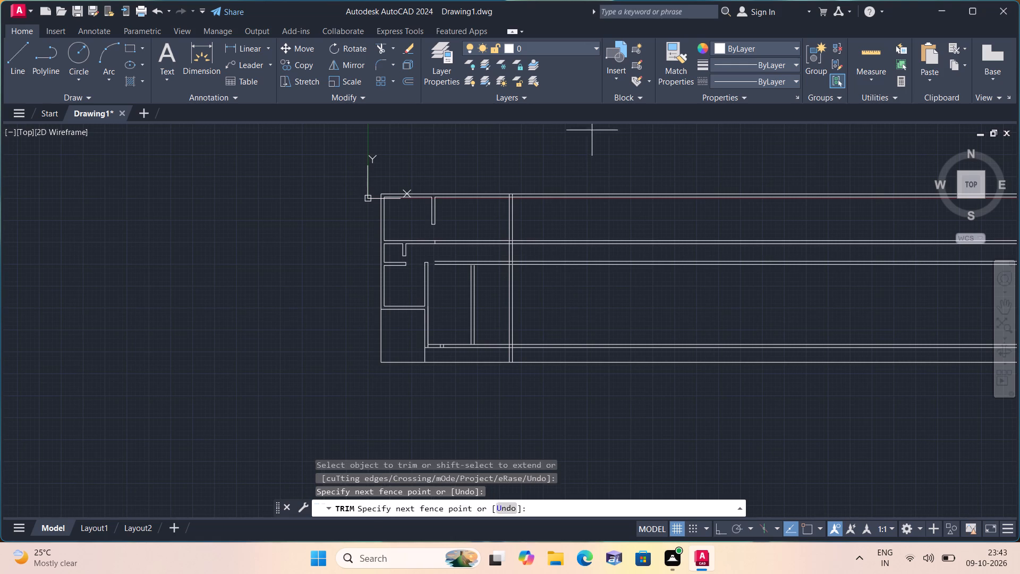
click(634, 390)
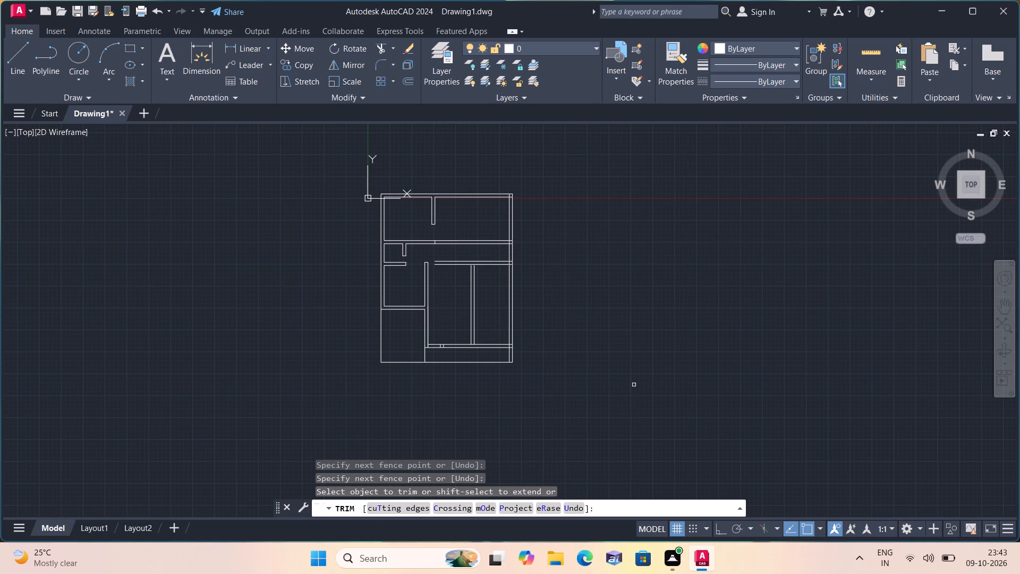
Trim the overlapping inner-face segments at the top-right corner where the top wall meets the right wall.
scroll(591, 212, up, 1)
middle_drag(585, 203, 644, 265)
scroll(556, 254, up, 1)
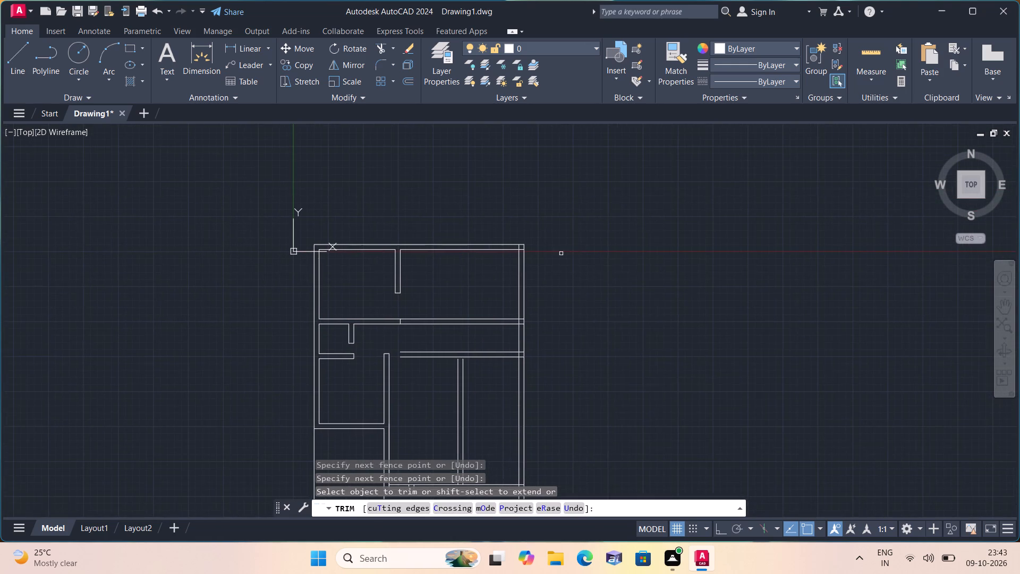
scroll(533, 258, up, 1)
click(488, 233)
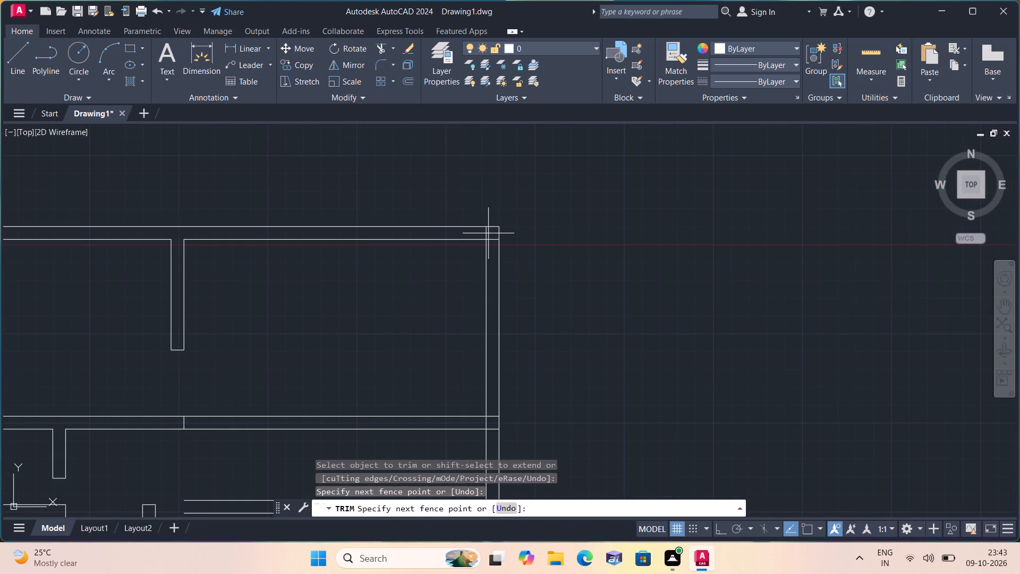
click(482, 232)
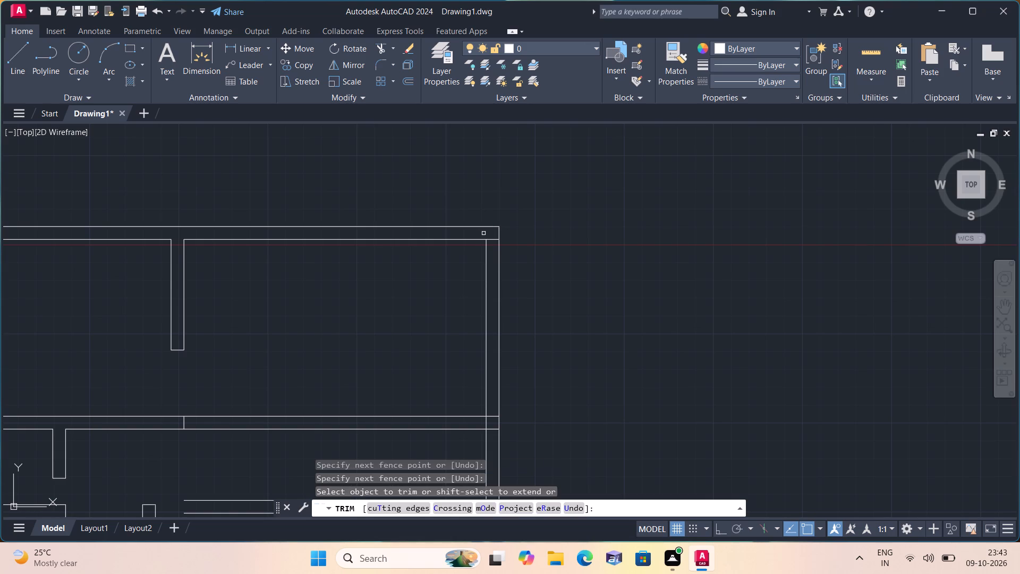
click(492, 239)
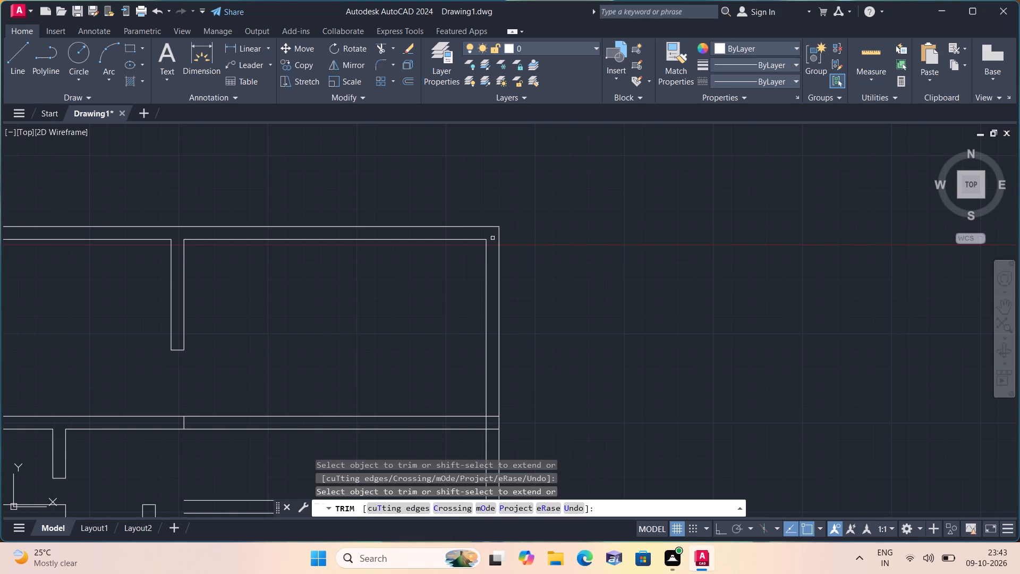
scroll(579, 283, down, 1)
middle_drag(577, 283, 581, 241)
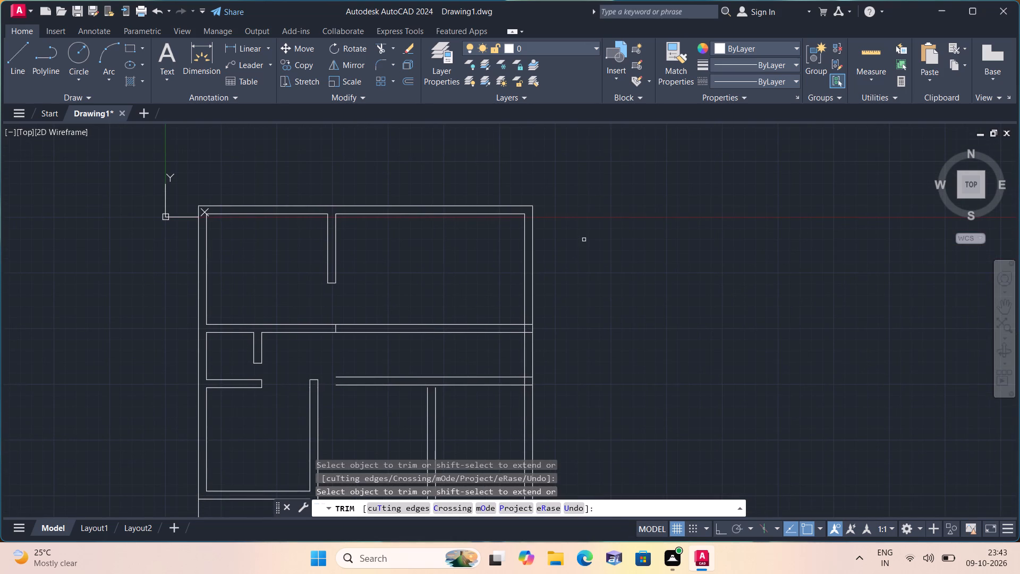
key(space)
Offset the right wall's inner face line 11'4" into the plan.
text(offset)
key(space)
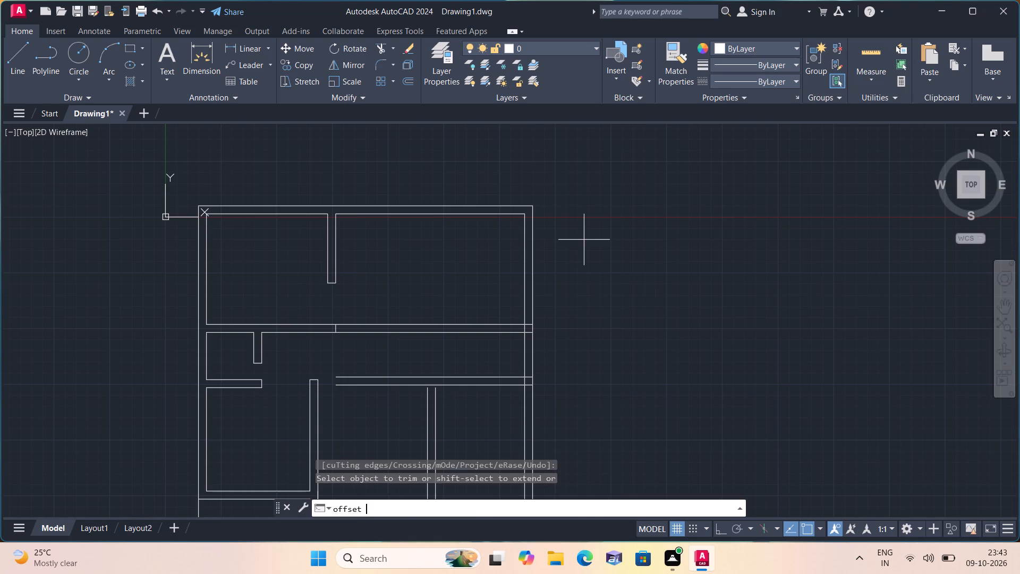
text(11'4")
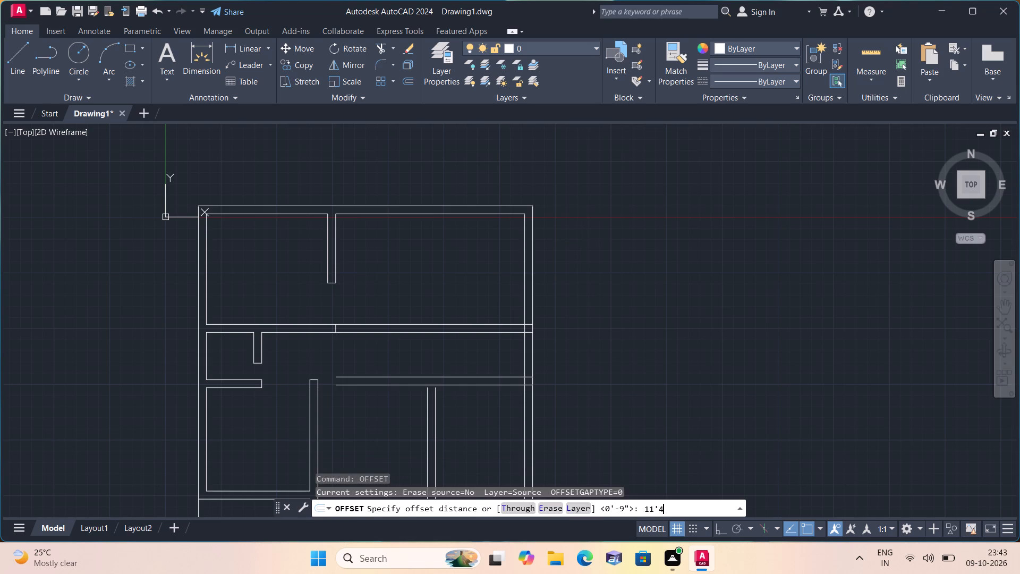
key(space)
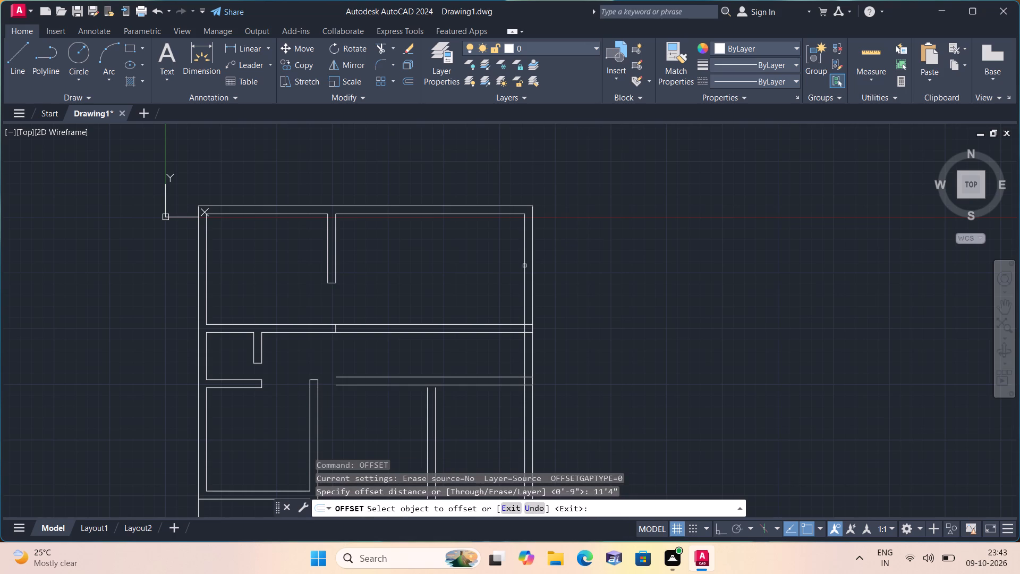
click(524, 265)
middle_drag(481, 274, 479, 174)
scroll(480, 273, down, 1)
click(462, 179)
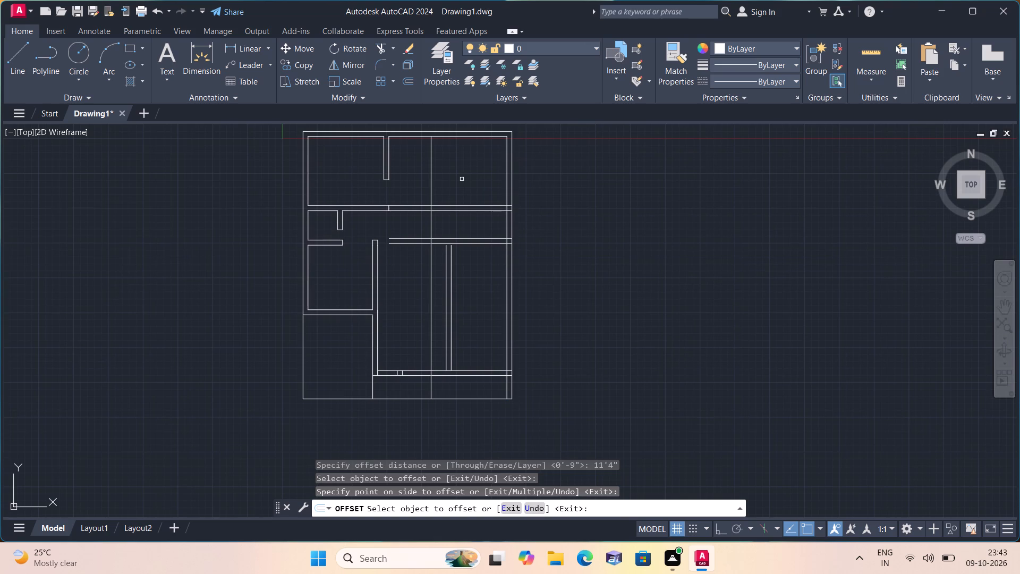
key(space)
Offset the new vertical line 9" farther from the right wall to give the partition its thickness.
key(space)
text(9")
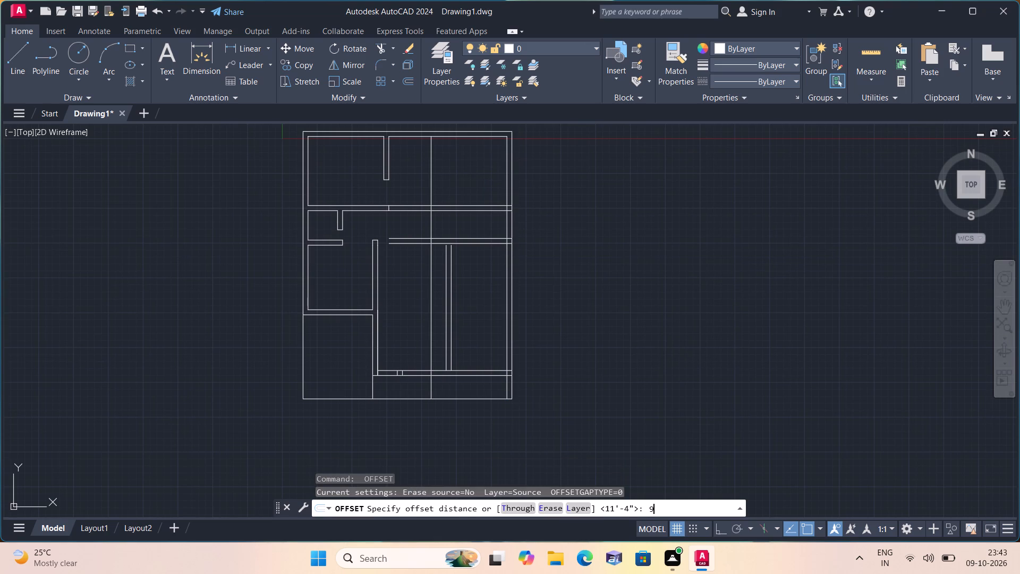
key(space)
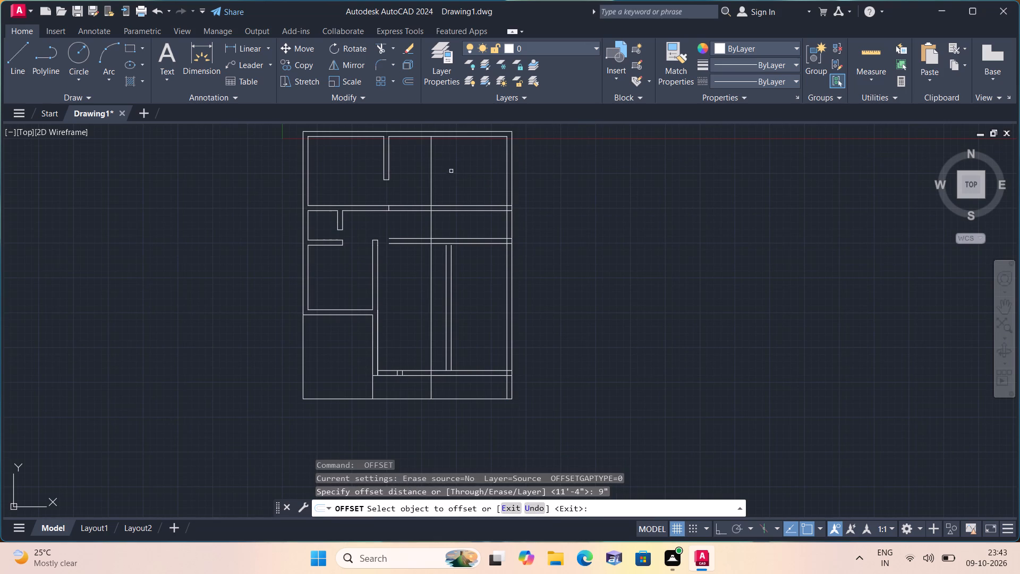
click(431, 153)
click(406, 156)
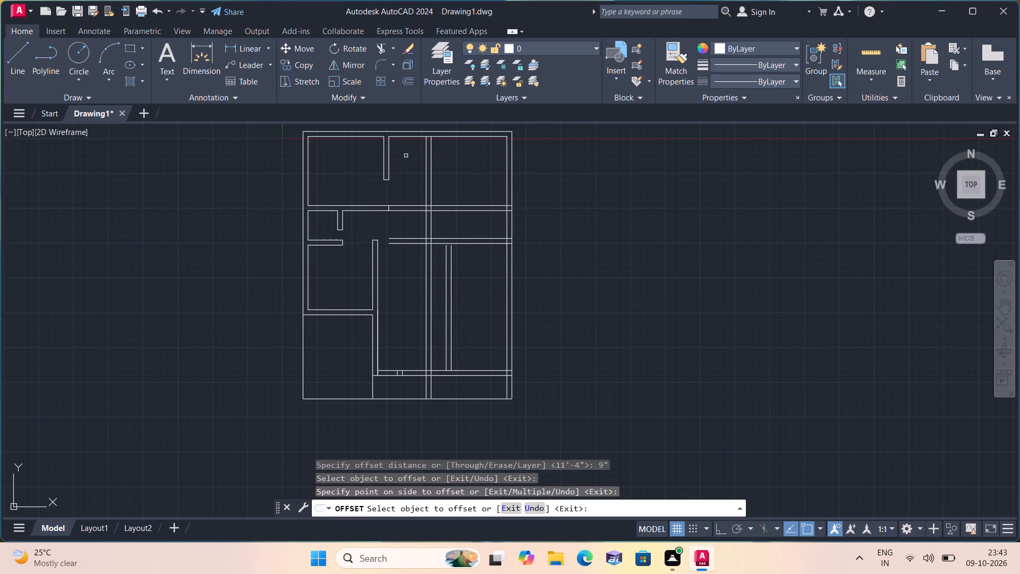
key(space)
Trim the upper long wall between the left stub and the new partition, and the partition across the corridor, leaving a clean corner.
text(trim)
key(space)
scroll(406, 156, up, 1)
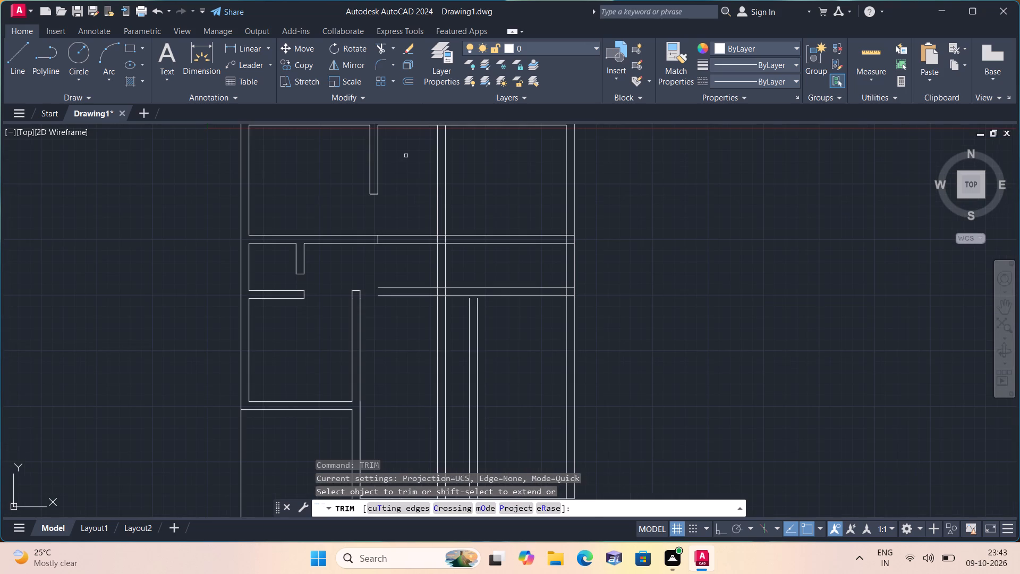
click(430, 192)
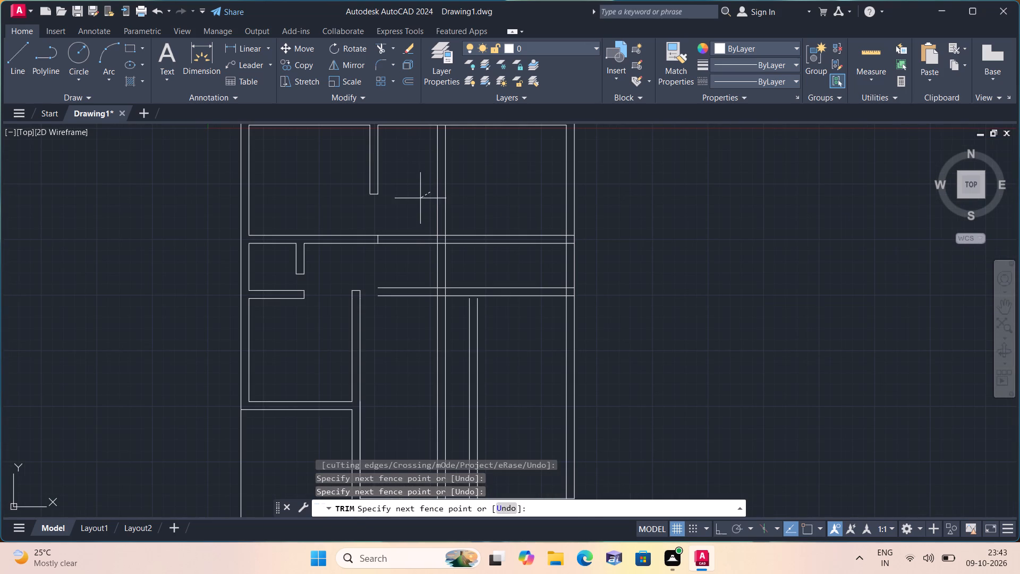
click(416, 257)
click(416, 257)
click(460, 257)
scroll(440, 240, up, 2)
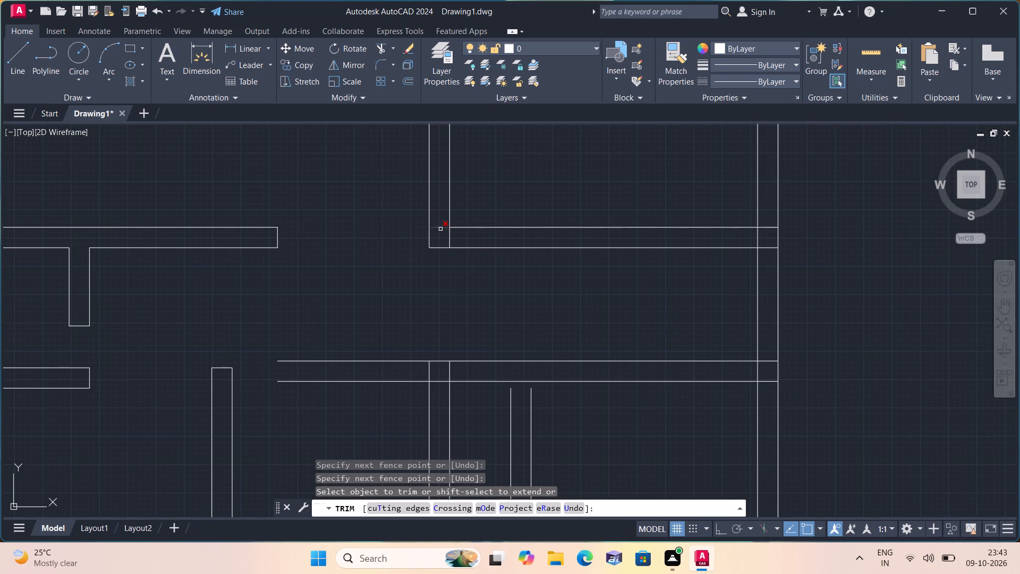
click(440, 229)
scroll(440, 229, down, 2)
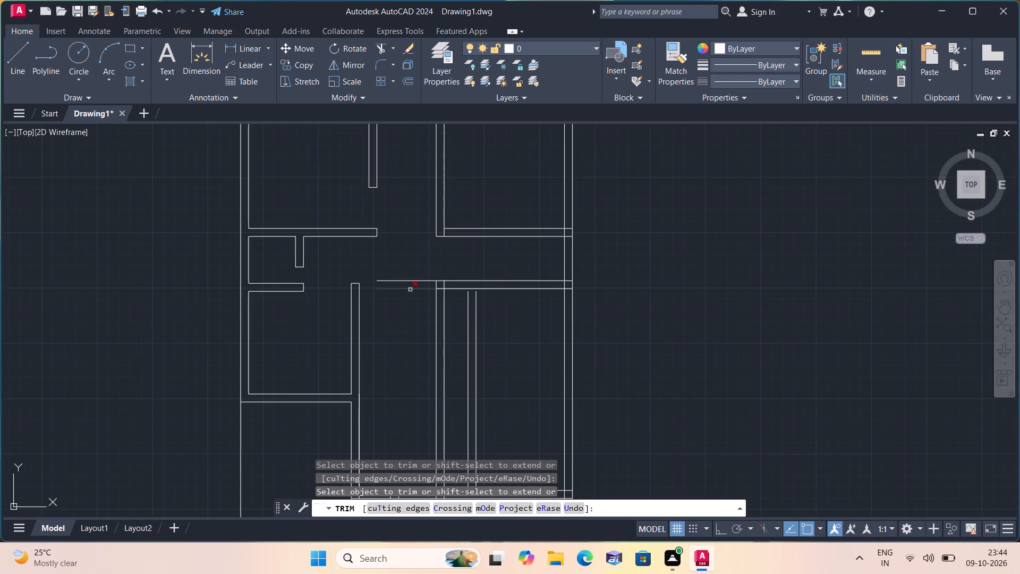
Trim away both lines of the new partition from the corridor's lower wall down to the plan's bottom boundary, outside the bottom long wall.
scroll(426, 282, up, 1)
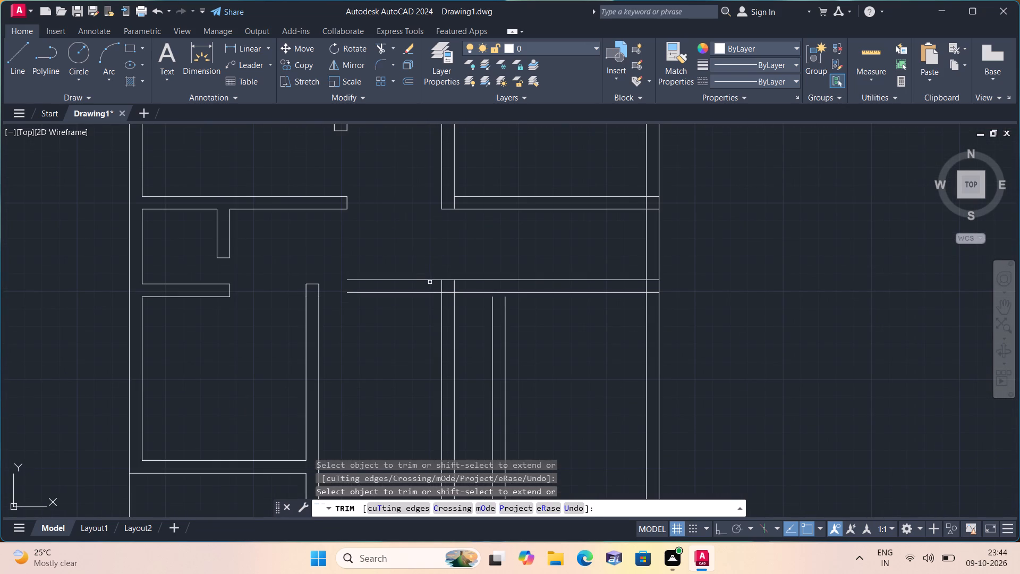
click(430, 282)
click(462, 286)
scroll(462, 283, down, 1)
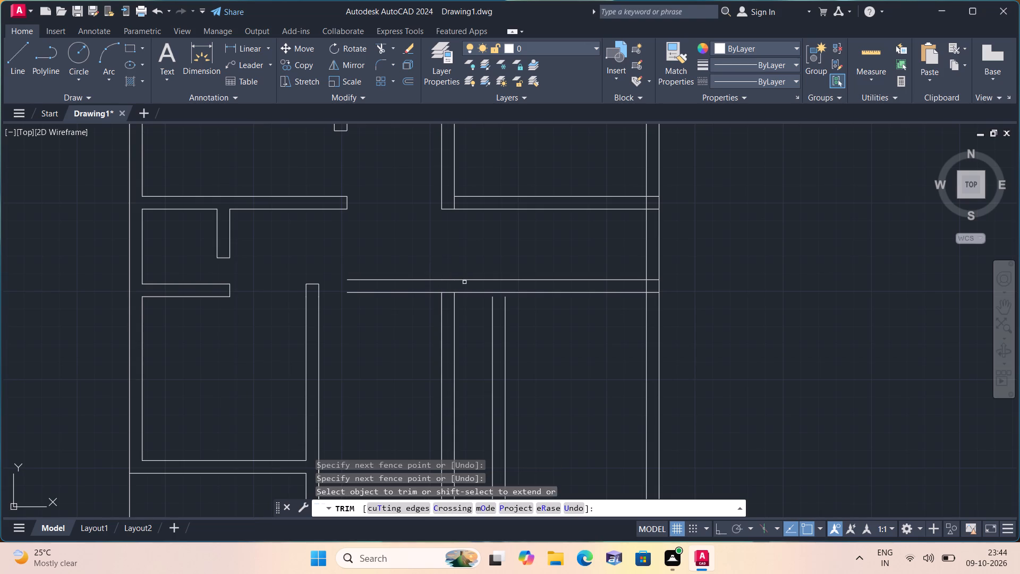
scroll(456, 289, down, 1)
click(431, 338)
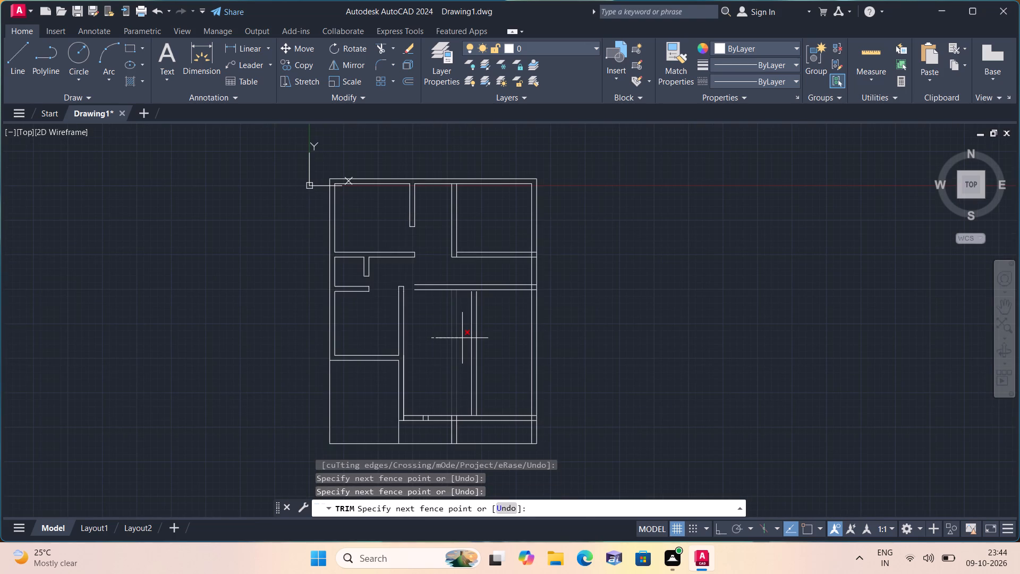
click(462, 338)
scroll(486, 437, up, 1)
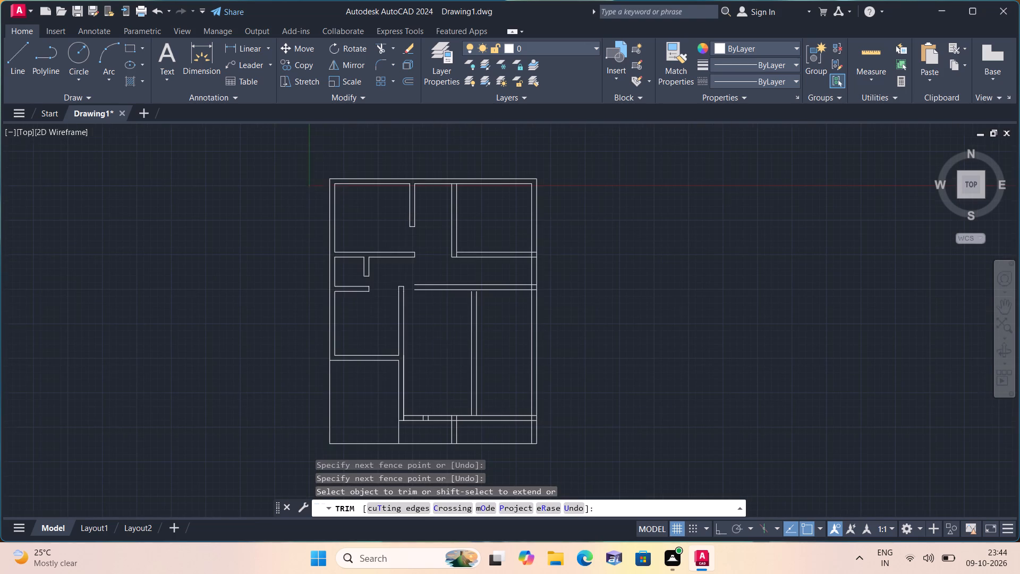
click(474, 431)
click(417, 427)
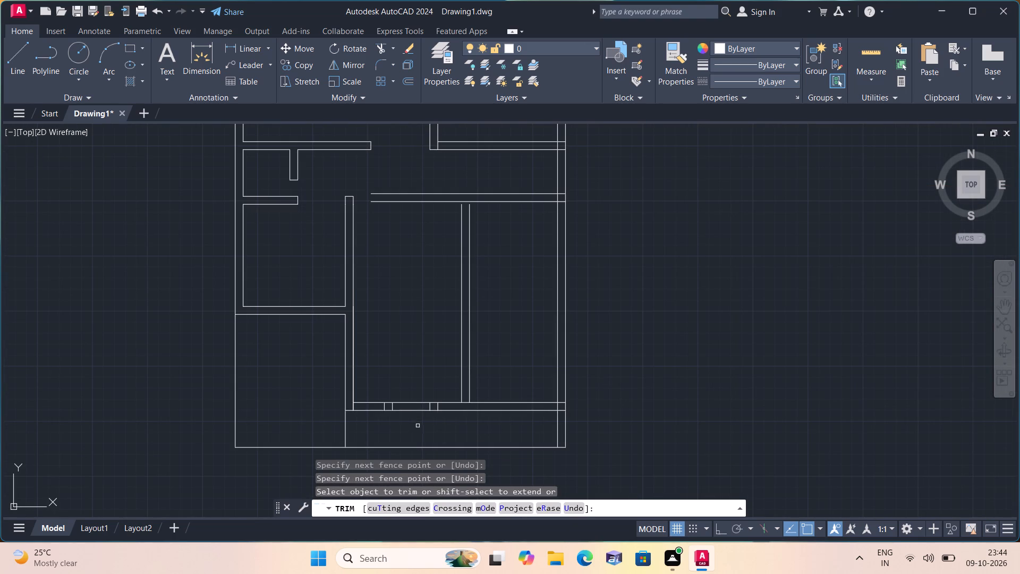
Trim the four leftover short vertical segments inside the bottom long wall.
scroll(431, 410, up, 2)
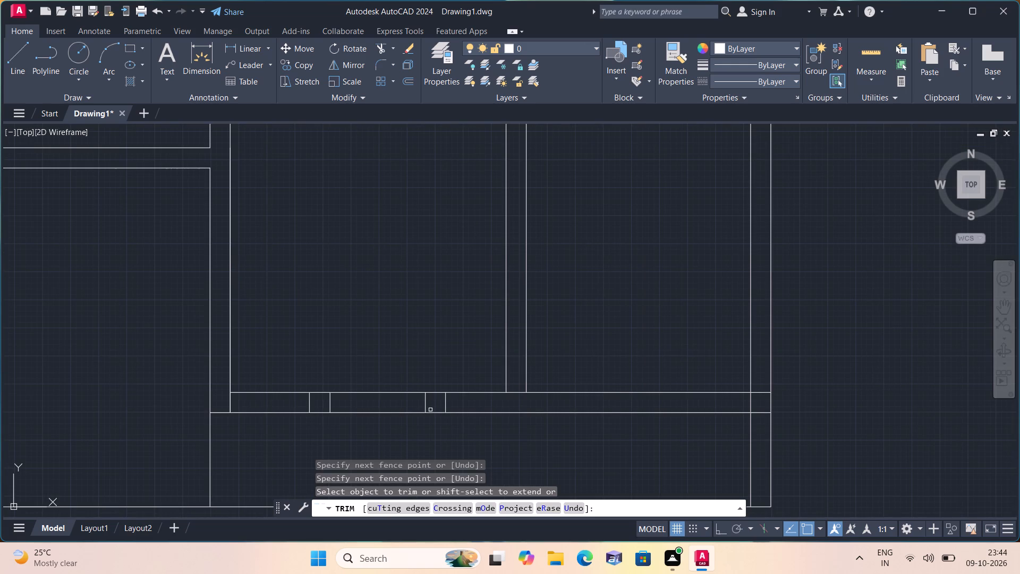
click(300, 400)
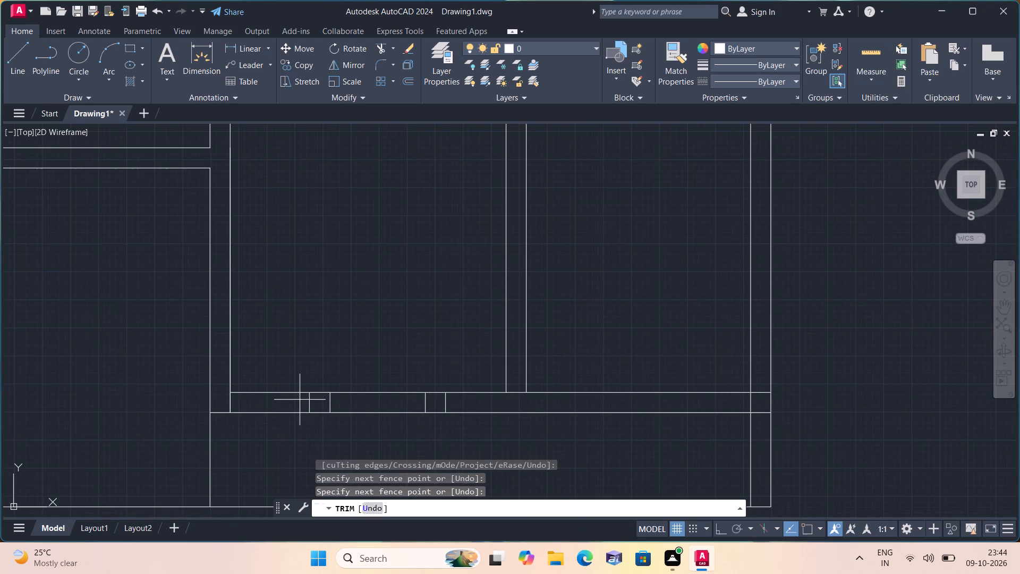
click(469, 403)
scroll(454, 390, down, 4)
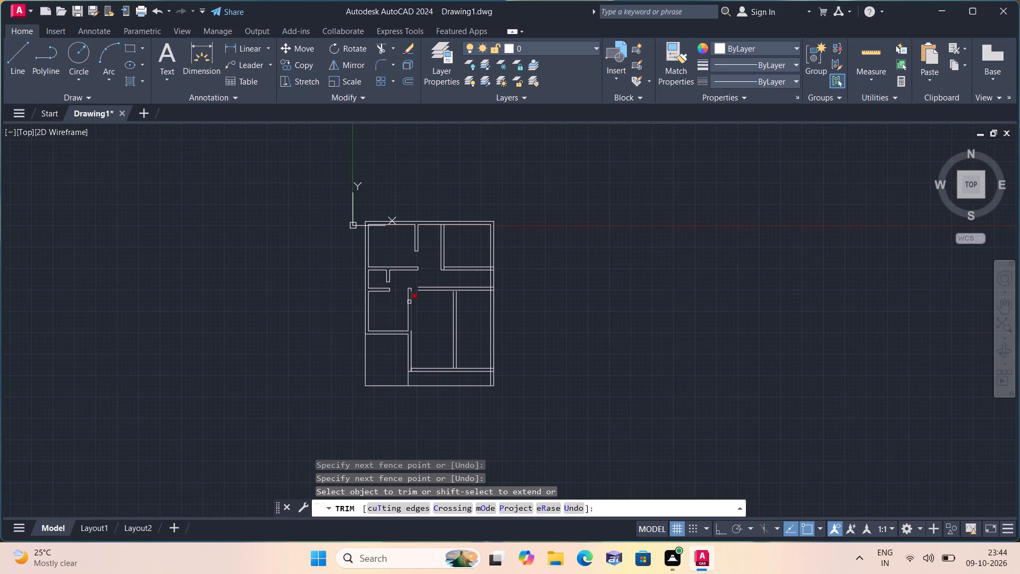
scroll(423, 280, up, 1)
middle_drag(430, 276, 424, 347)
scroll(424, 347, up, 1)
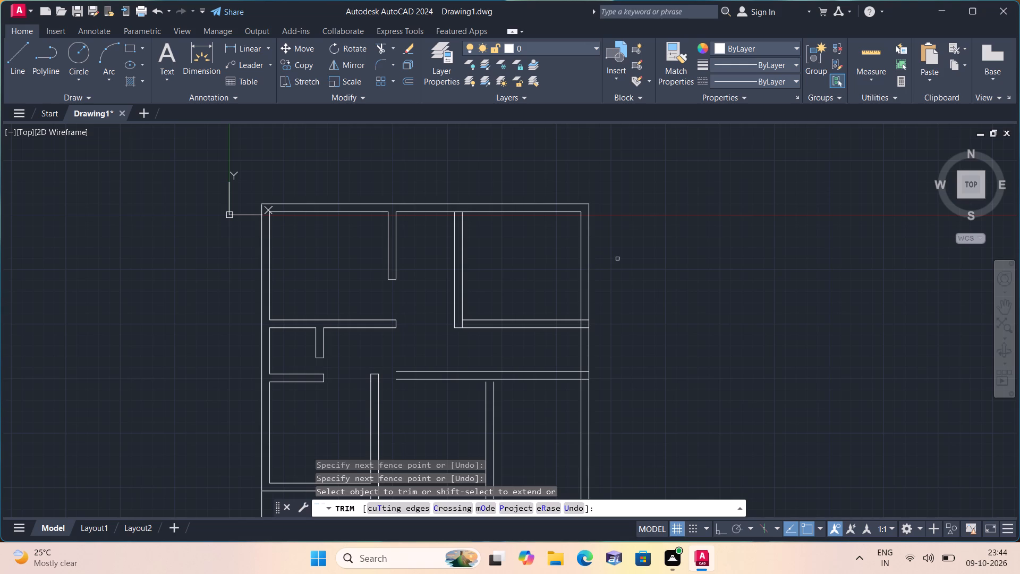
key(space)
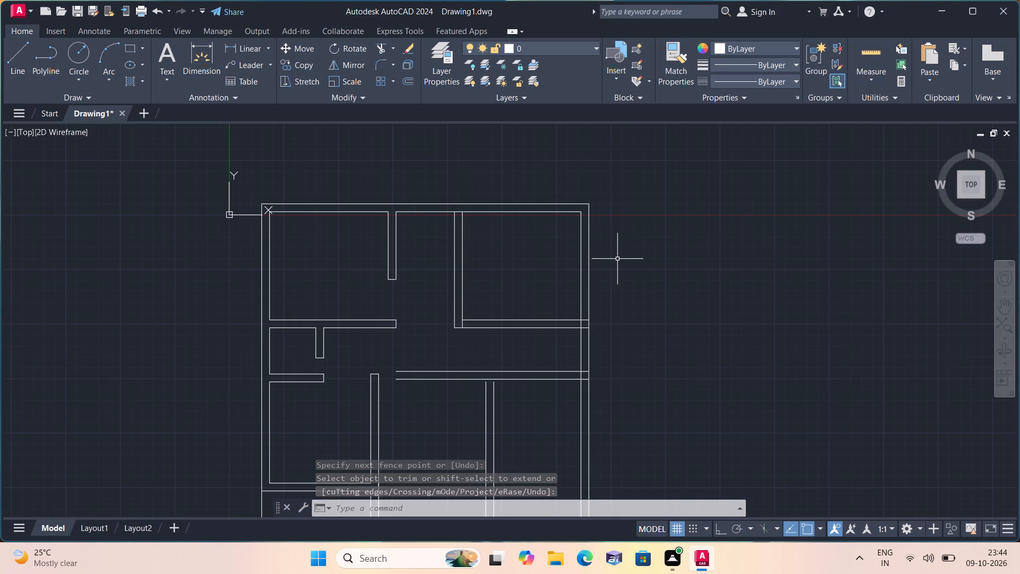
Draw two short lines across the wall below the top-right room, one near the partition and one near the right wall.
text(l)
key(space)
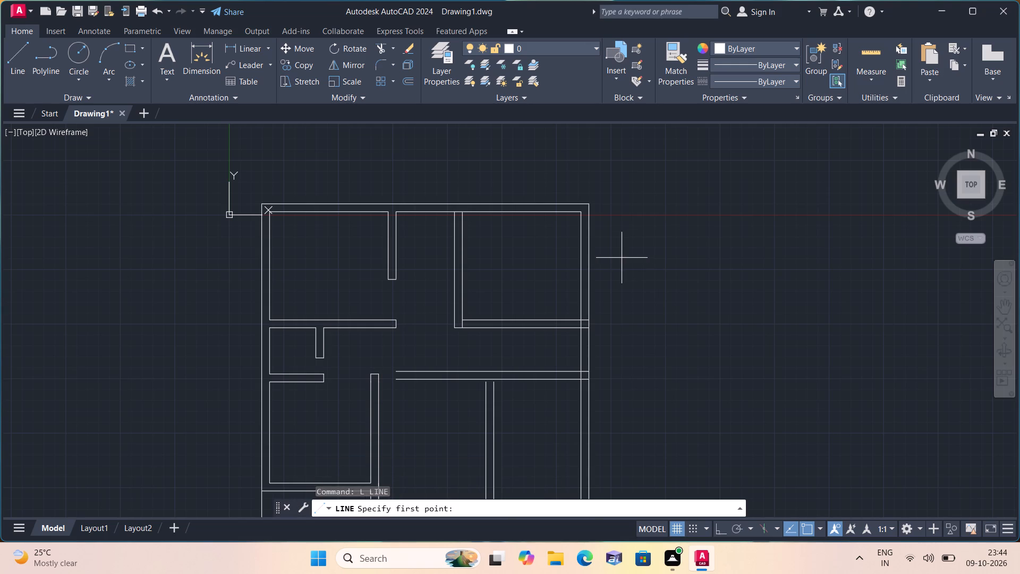
scroll(523, 317, up, 1)
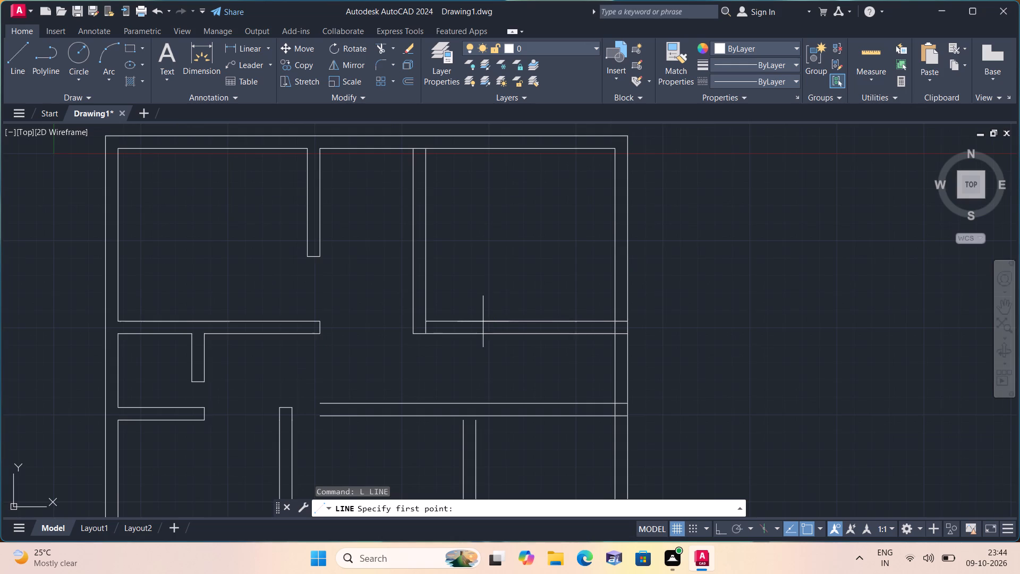
scroll(482, 322, up, 1)
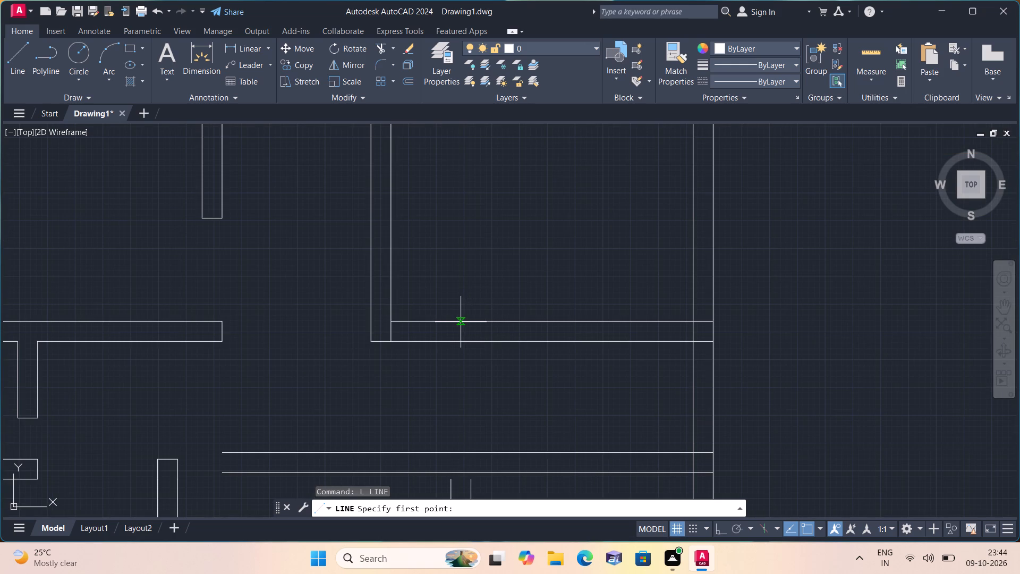
click(458, 322)
click(458, 340)
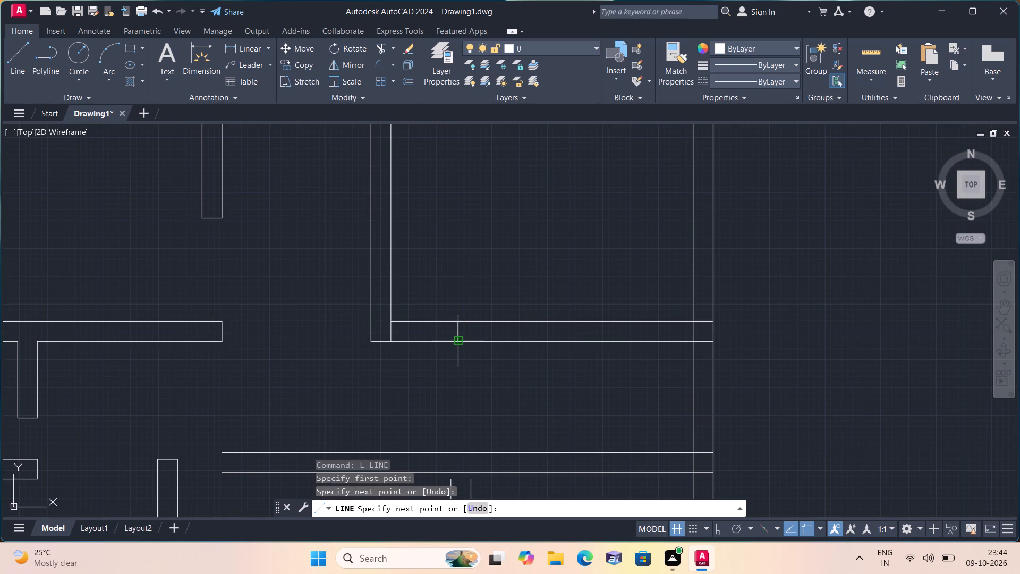
key(space)
key(space)
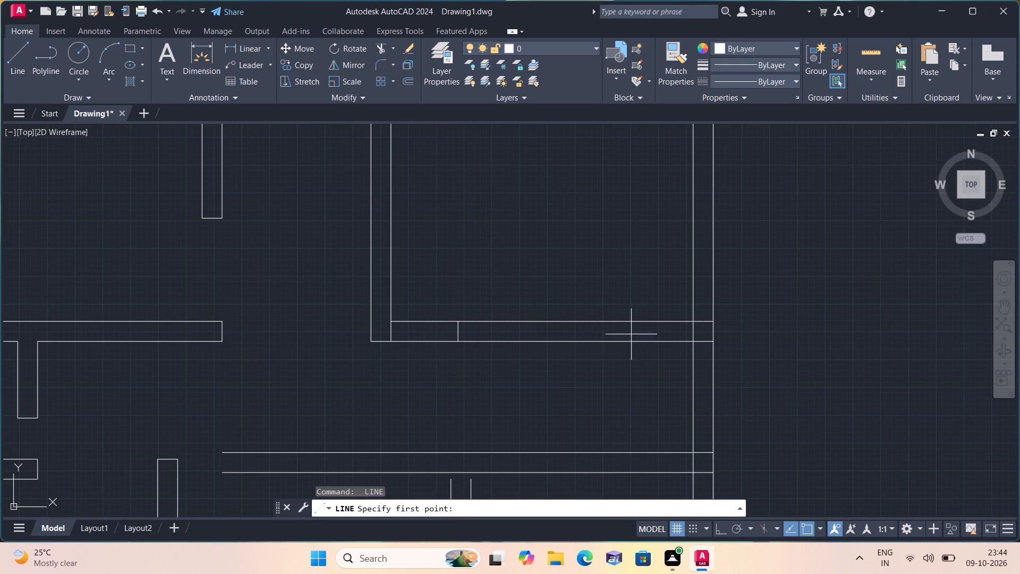
click(640, 322)
click(640, 347)
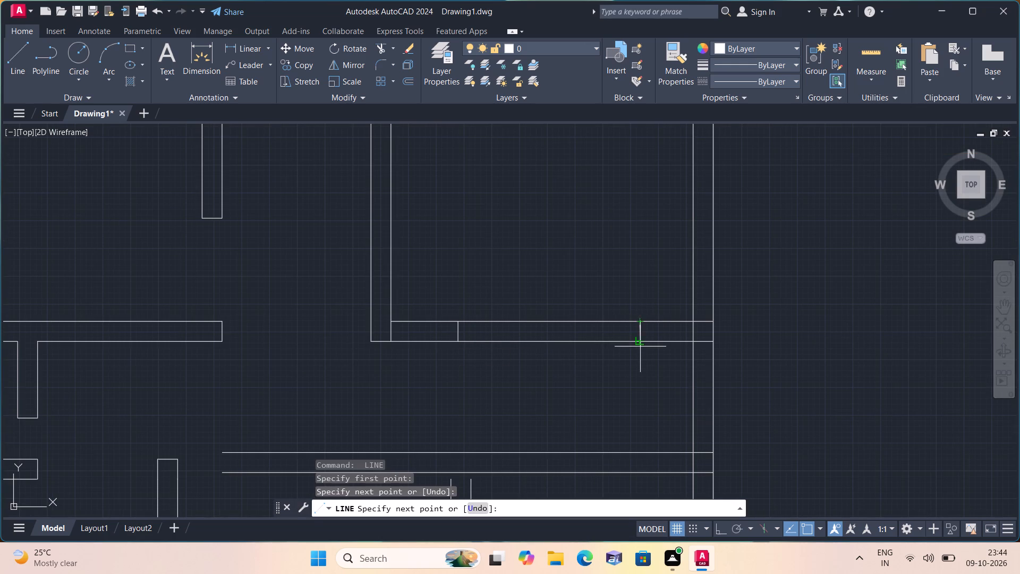
key(space)
Trim the wall below the top-right room from its short cross lines to the partition and to the right wall's outer face, opening both ends.
text(trim)
key(space)
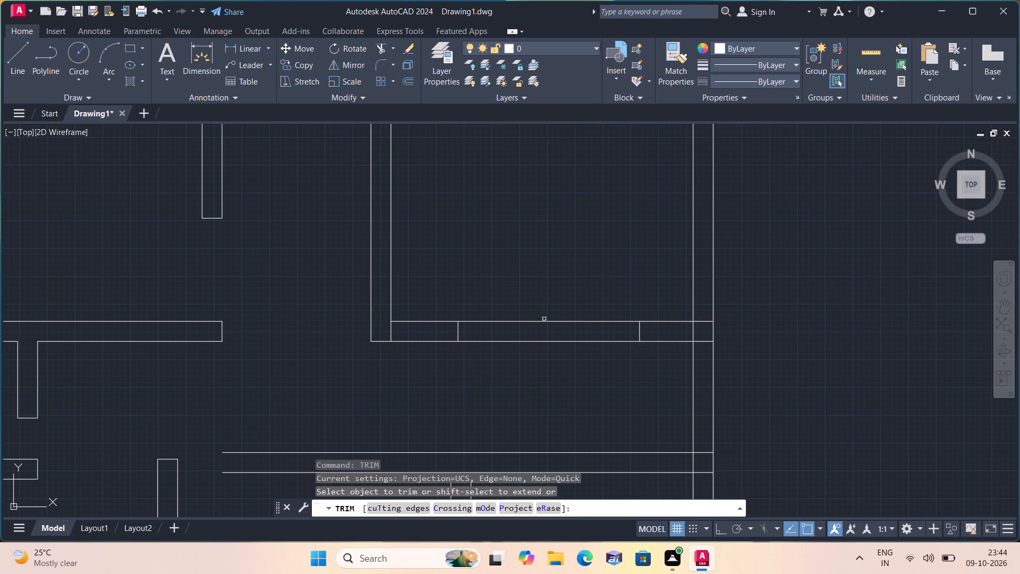
click(421, 261)
click(414, 365)
middle_drag(415, 365, 389, 364)
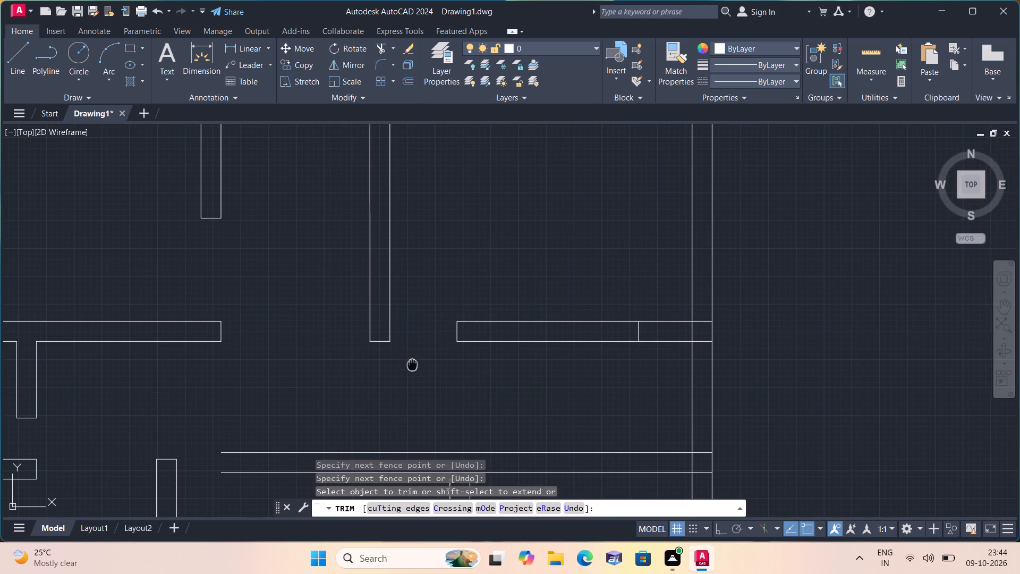
middle_drag(389, 364, 379, 364)
click(636, 257)
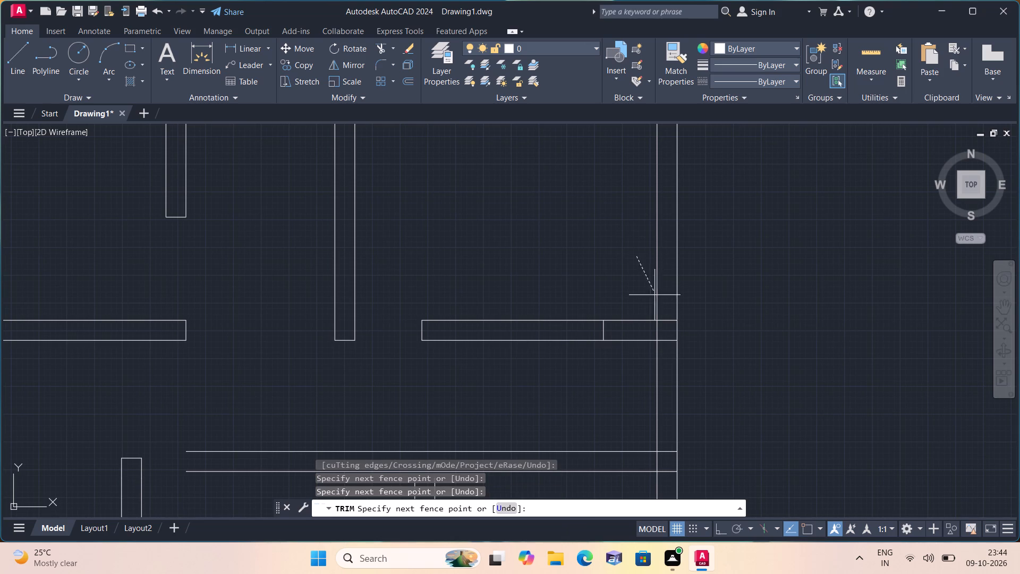
click(627, 360)
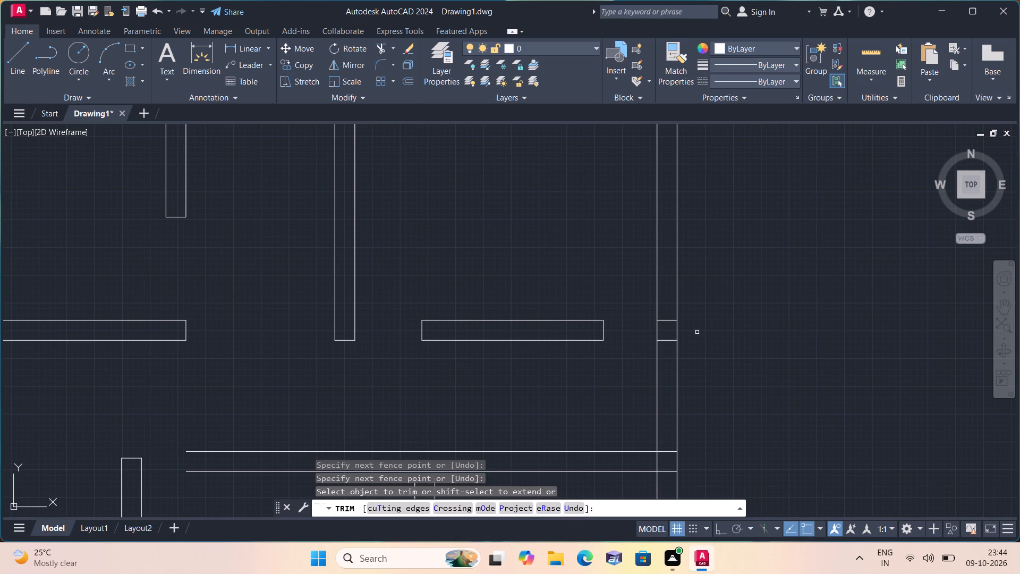
click(663, 310)
click(665, 353)
scroll(666, 336, down, 1)
middle_drag(783, 330, 692, 268)
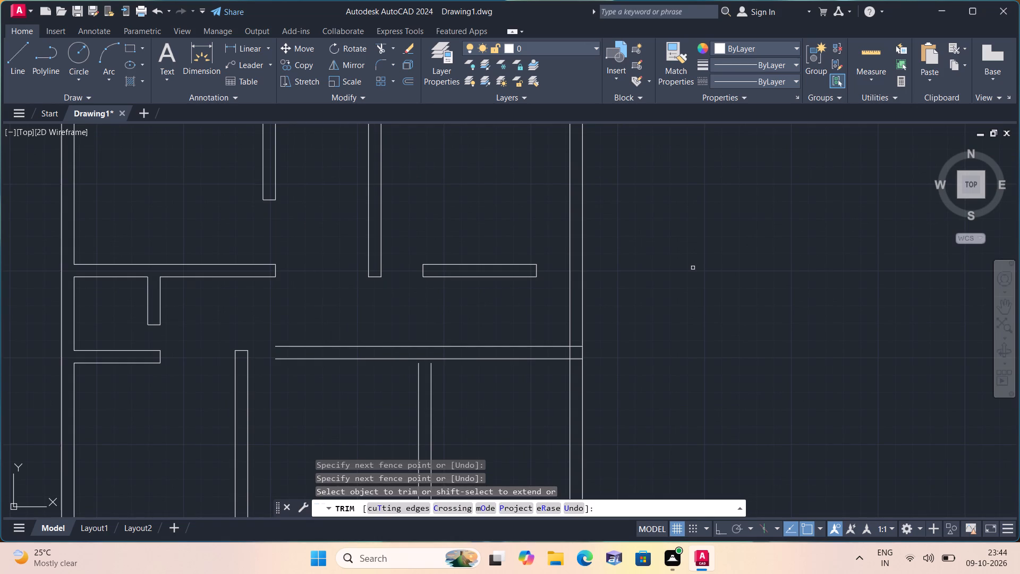
Trim the crossing segments where the corridor's lower wall meets the right outer wall, leaving a clean open junction.
key(space)
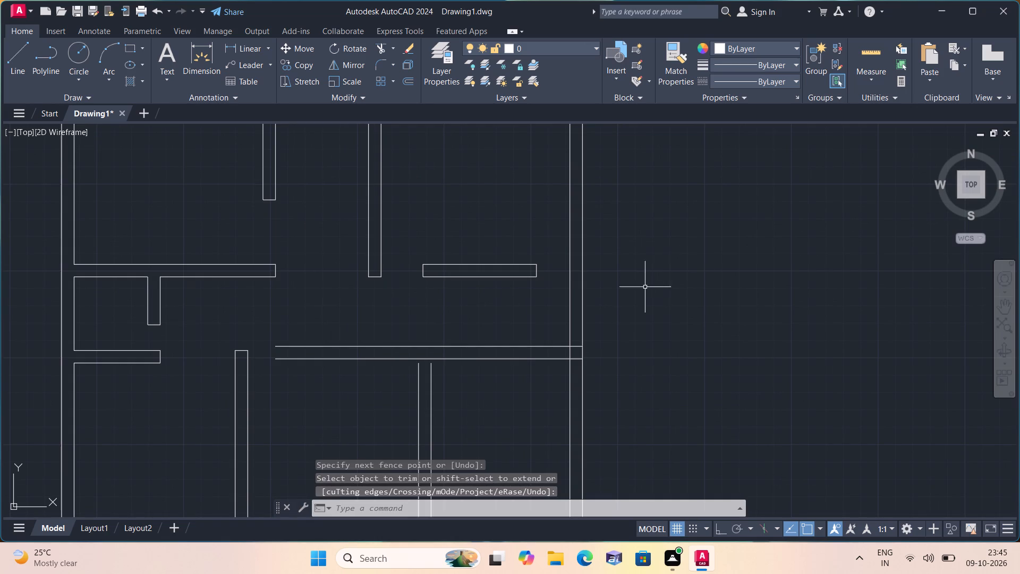
scroll(590, 352, up, 1)
key(space)
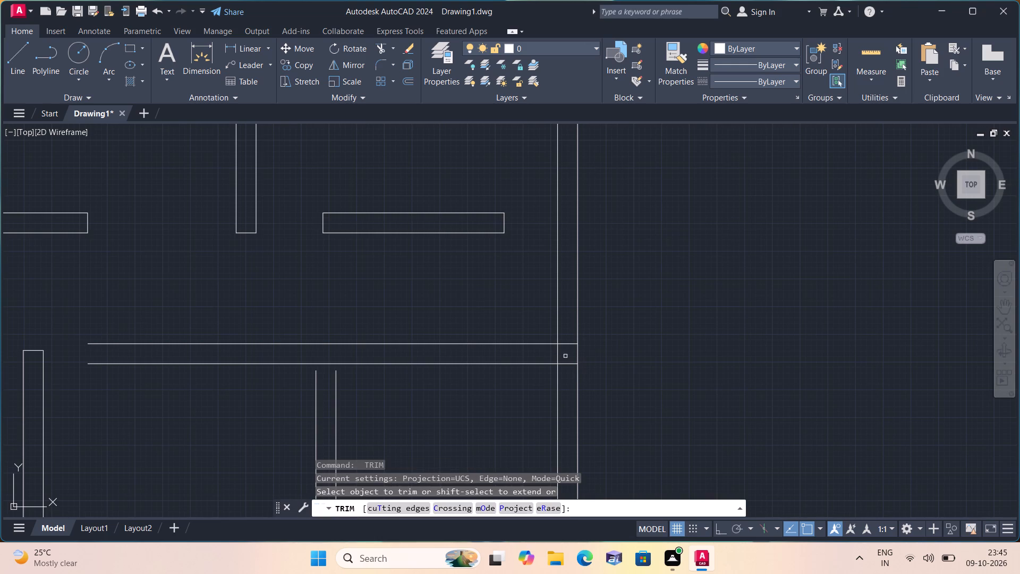
click(558, 353)
click(566, 339)
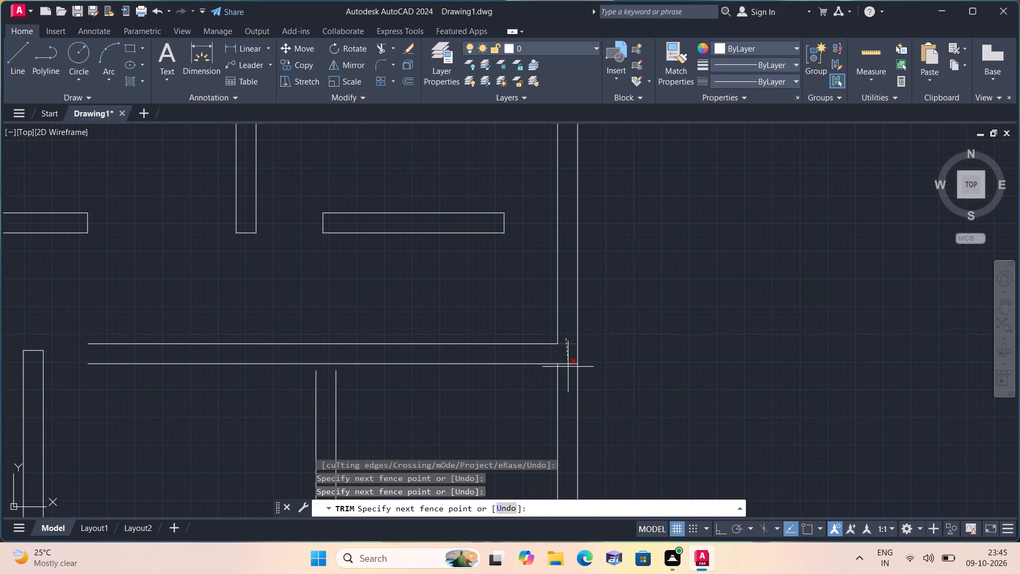
click(568, 368)
key(space)
scroll(671, 322, down, 1)
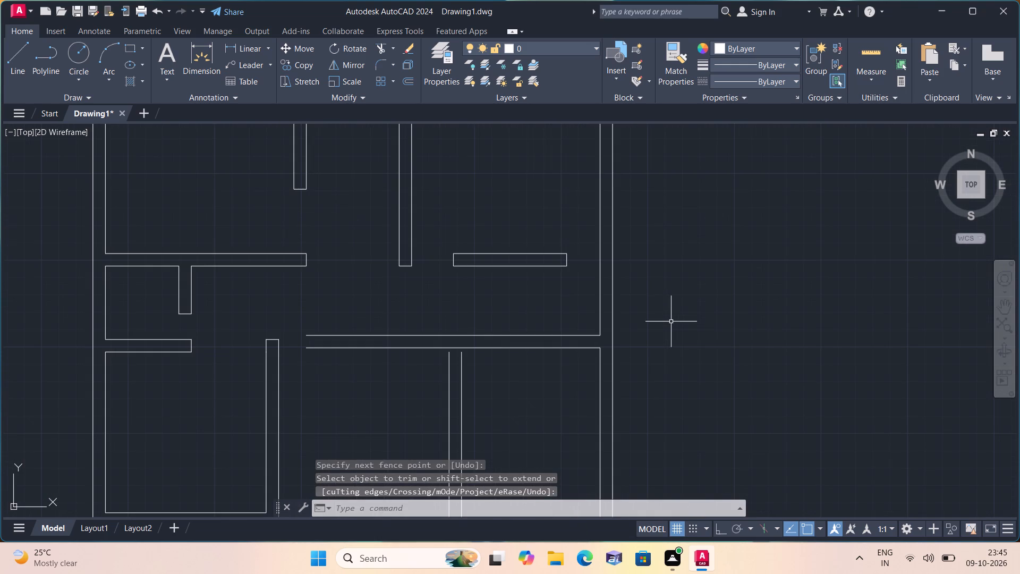
Offset the right outer wall's inner face 5'9" inward, above the corridor's lower wall.
text(off)
key(space)
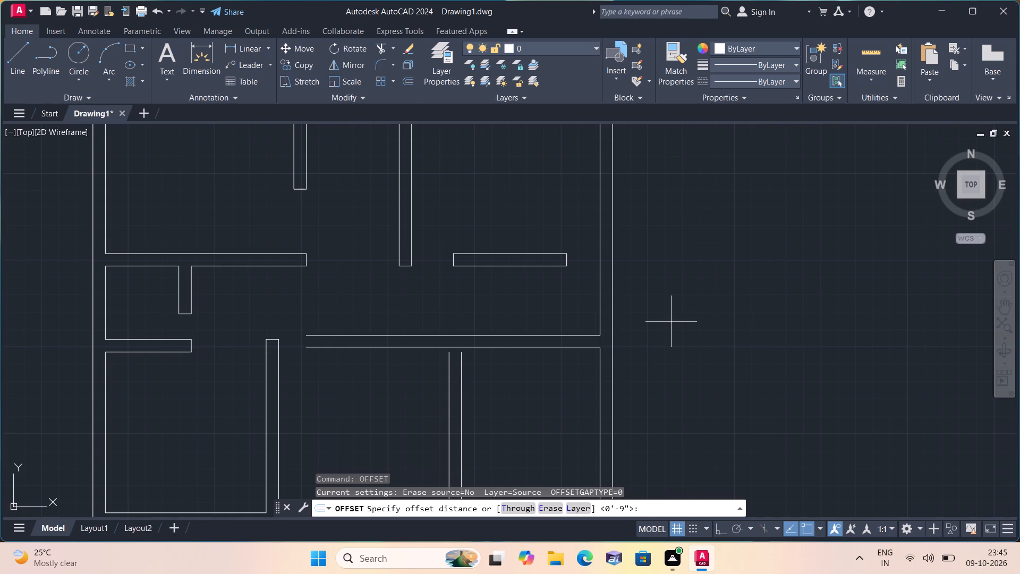
text(5'9")
key(space)
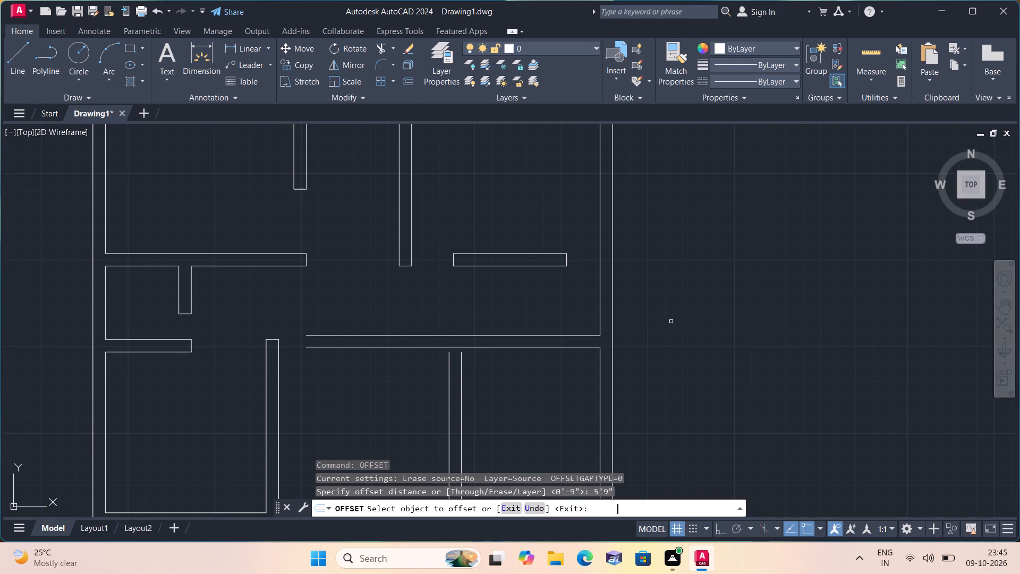
click(599, 299)
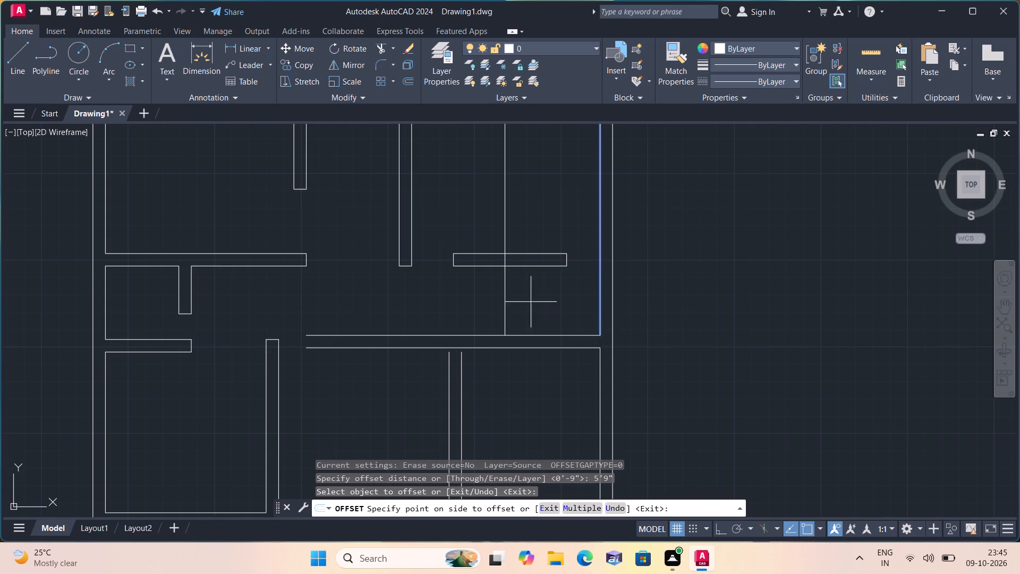
click(495, 303)
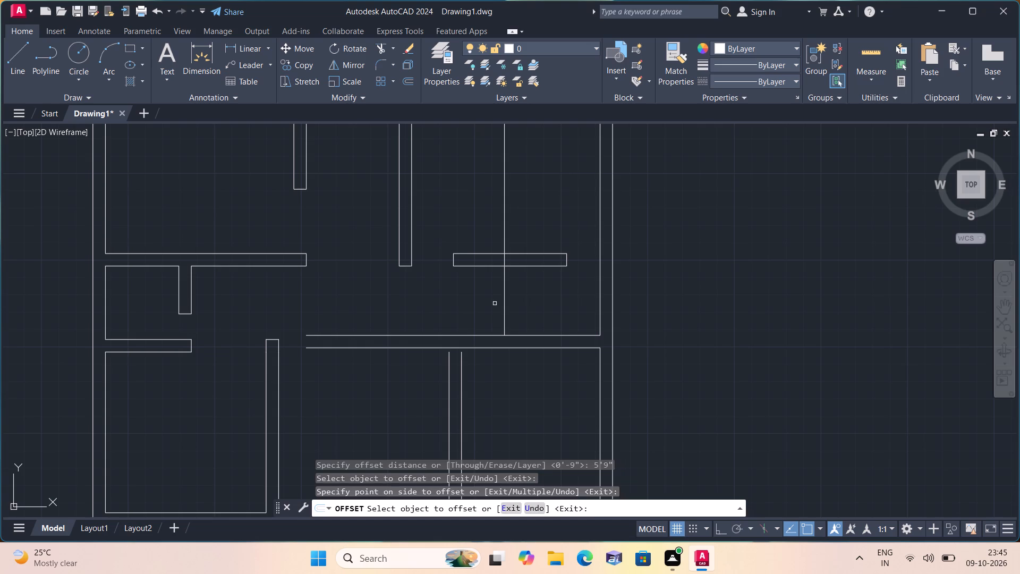
key(space)
Offset the new vertical line 9" away from the right outer wall to form a partition.
key(space)
text(9")
key(space)
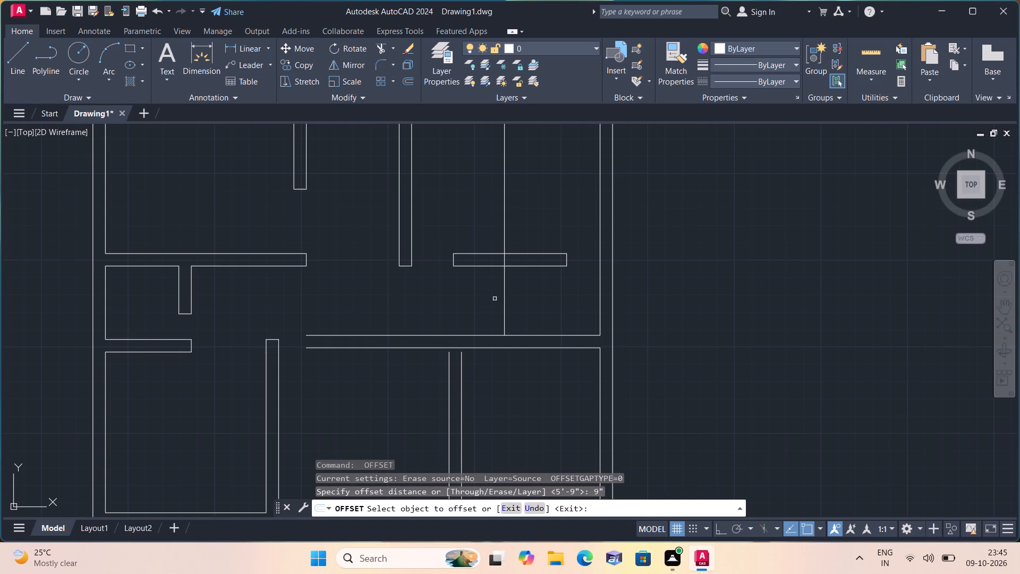
click(507, 291)
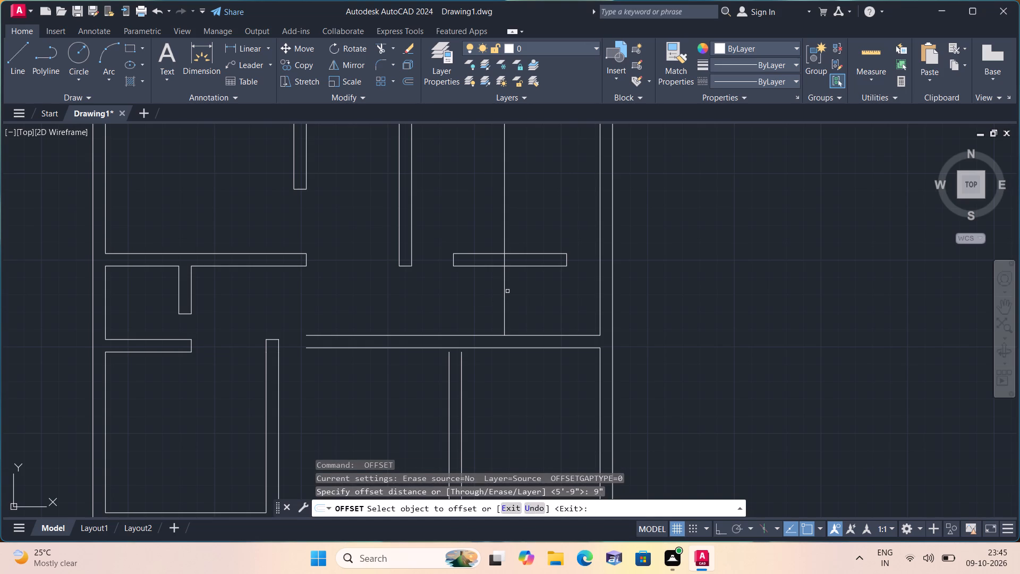
click(506, 289)
click(433, 295)
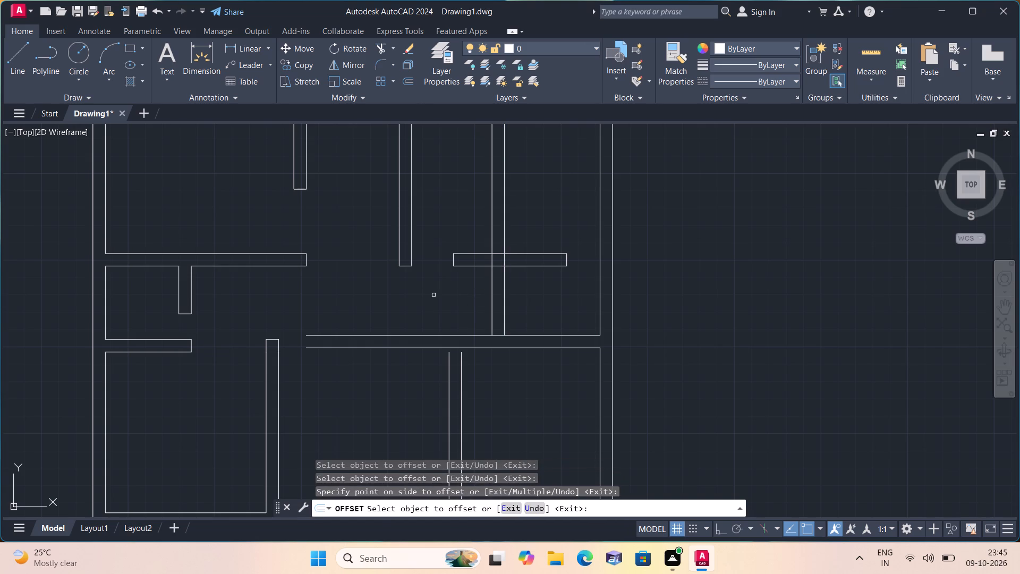
key(space)
Trim both lines of the new partition above the short wall below the top-right room.
scroll(433, 295, down, 1)
middle_drag(433, 300, 435, 309)
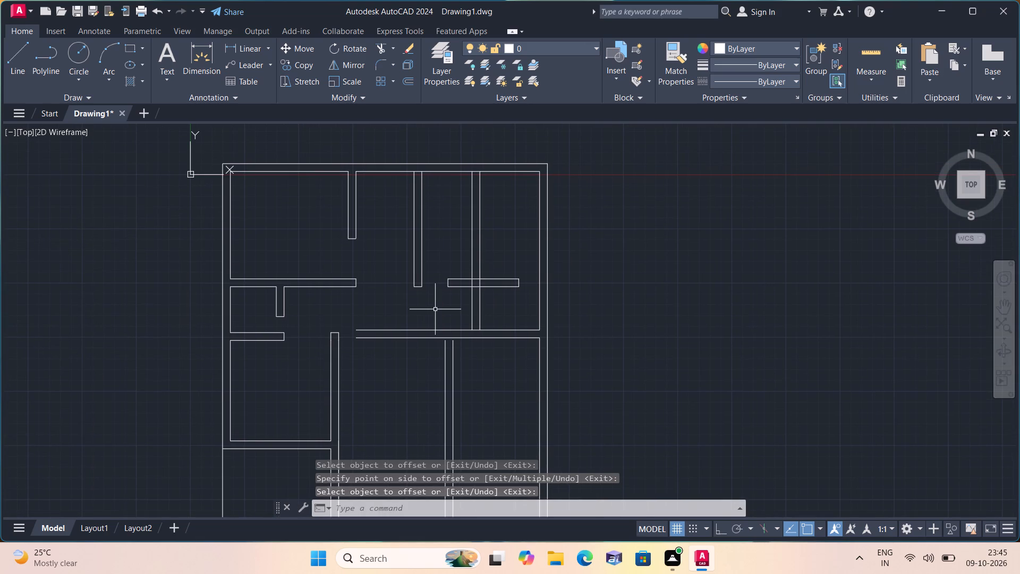
text(trim)
key(space)
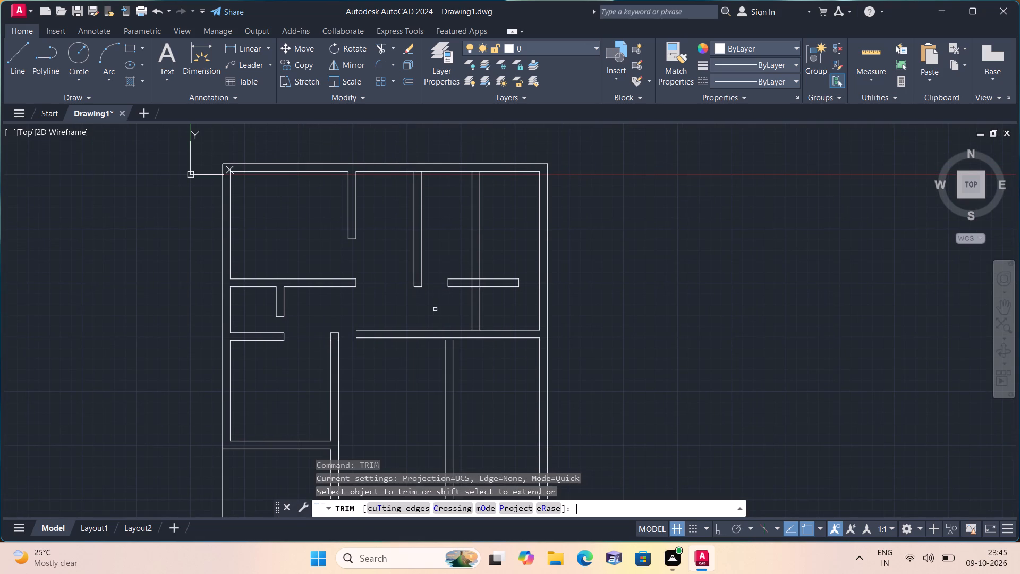
click(457, 251)
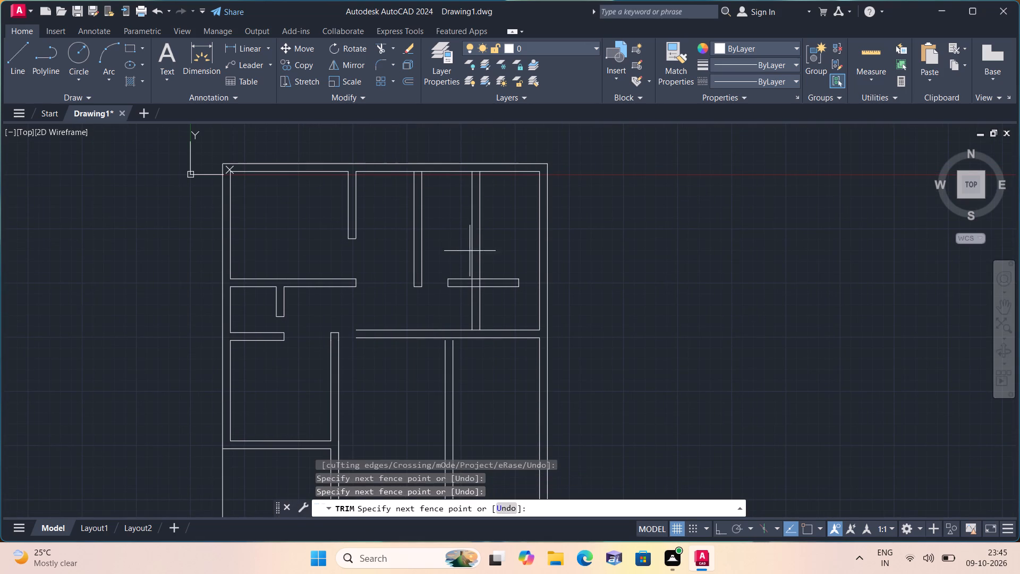
click(494, 252)
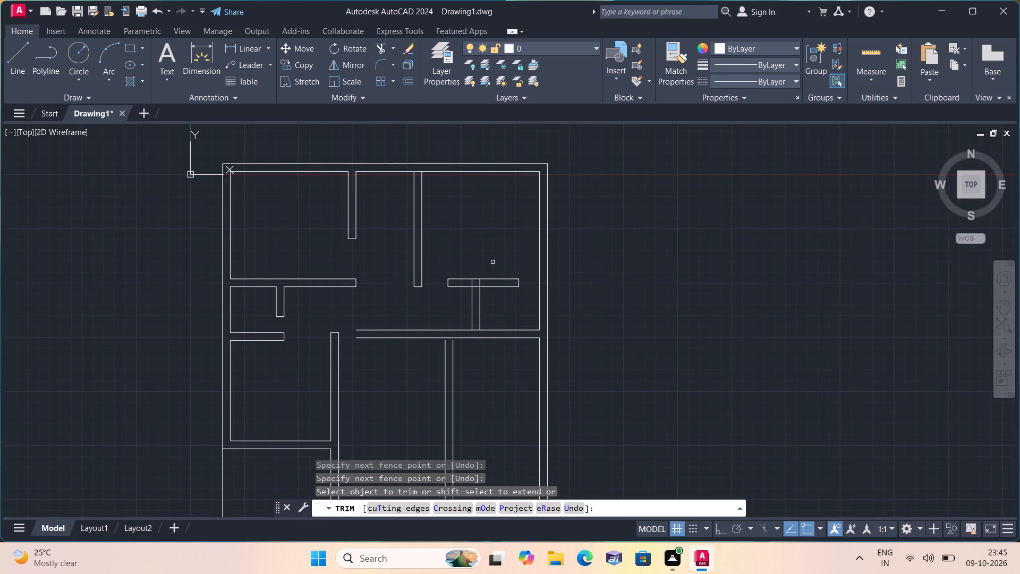
Trim the overlapping segments where the new partition meets the short wall above and the corridor's lower wall, opening both junctions.
scroll(479, 284, up, 3)
click(431, 278)
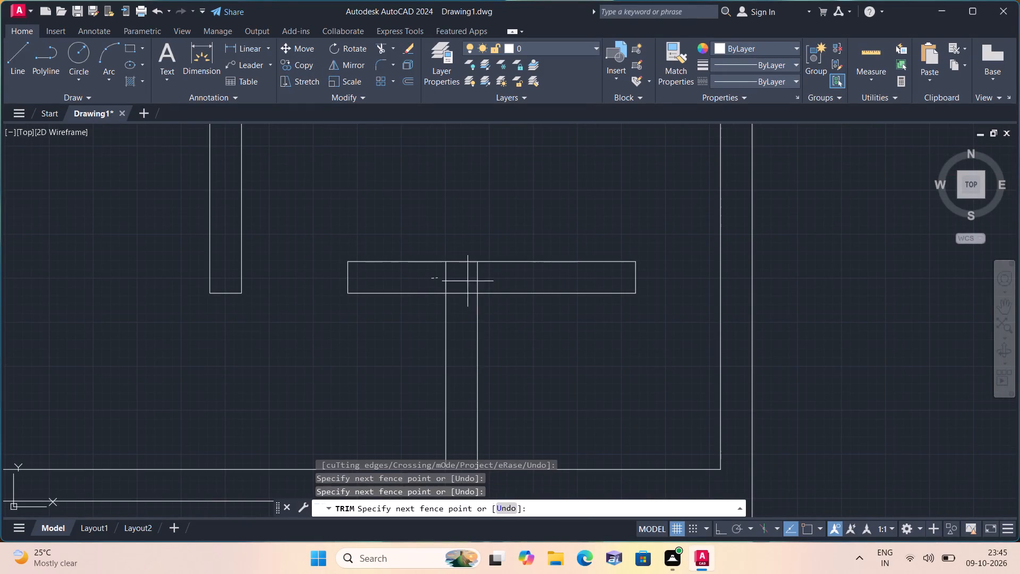
click(499, 281)
click(469, 292)
scroll(469, 292, down, 1)
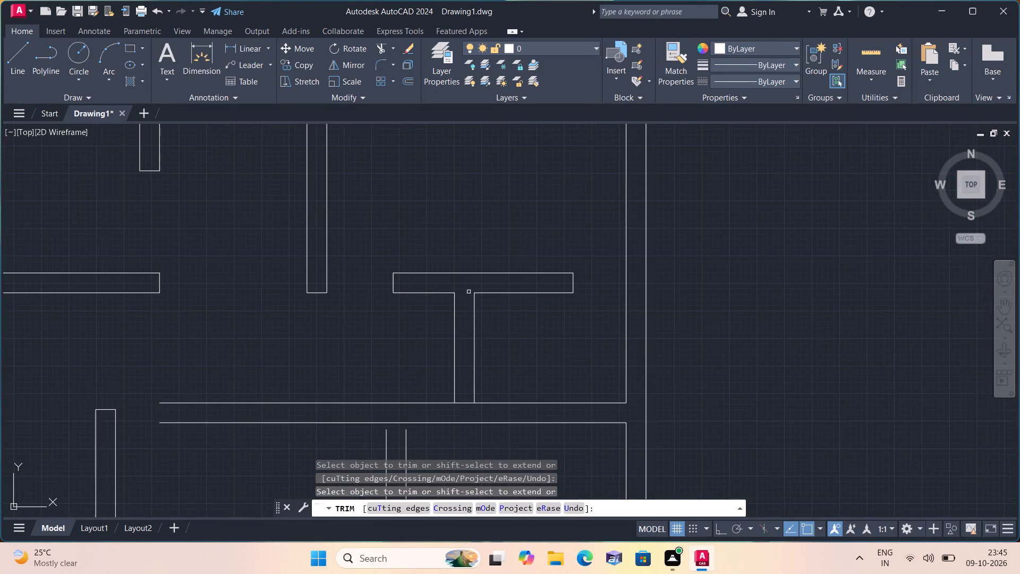
middle_drag(520, 342, 496, 270)
scroll(520, 342, down, 1)
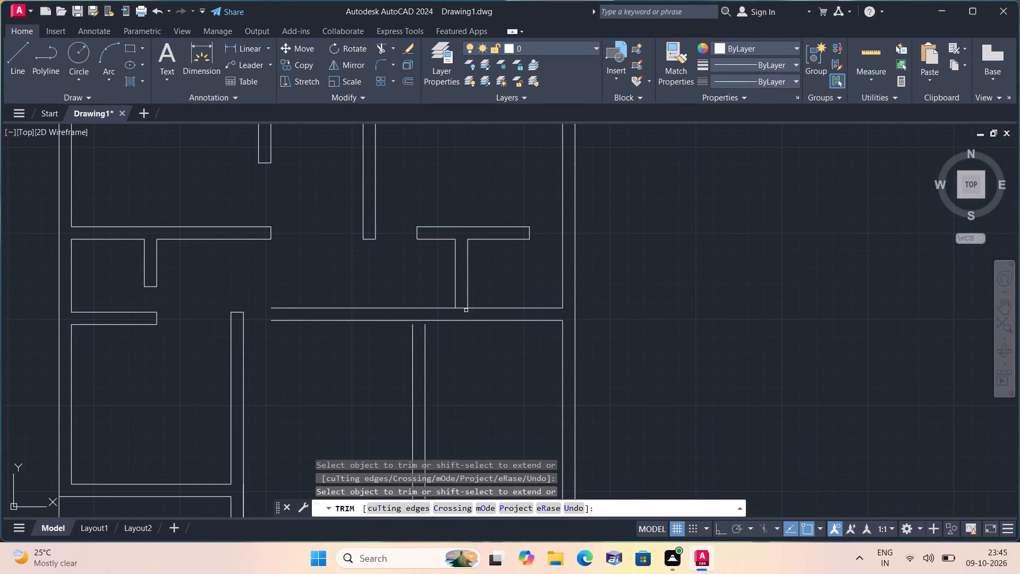
click(463, 307)
key(space)
Draw a short line across the corridor's lower wall, a little inside its open left end.
text(l)
key(space)
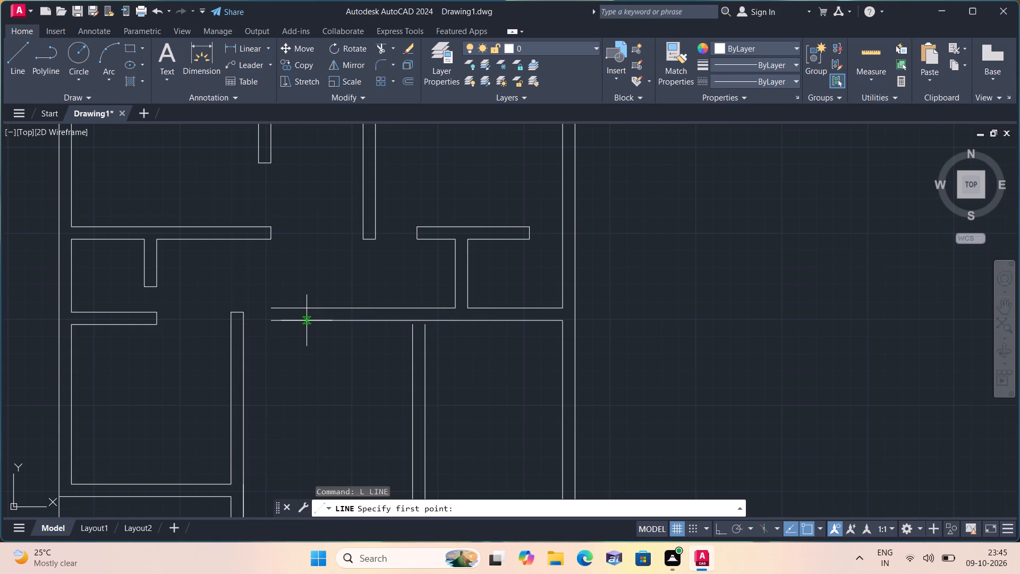
scroll(302, 316, up, 1)
click(311, 302)
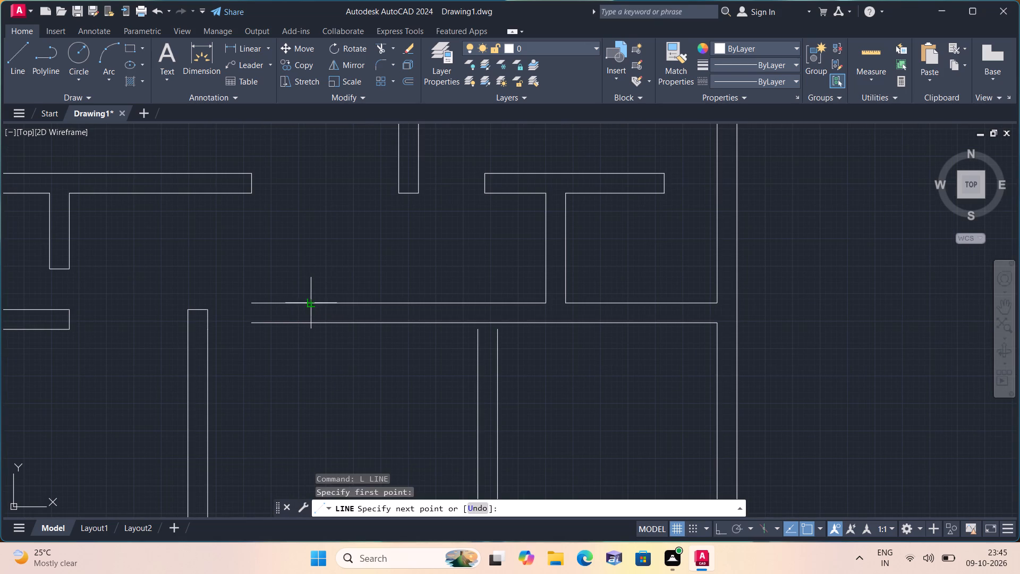
click(310, 323)
key(space)
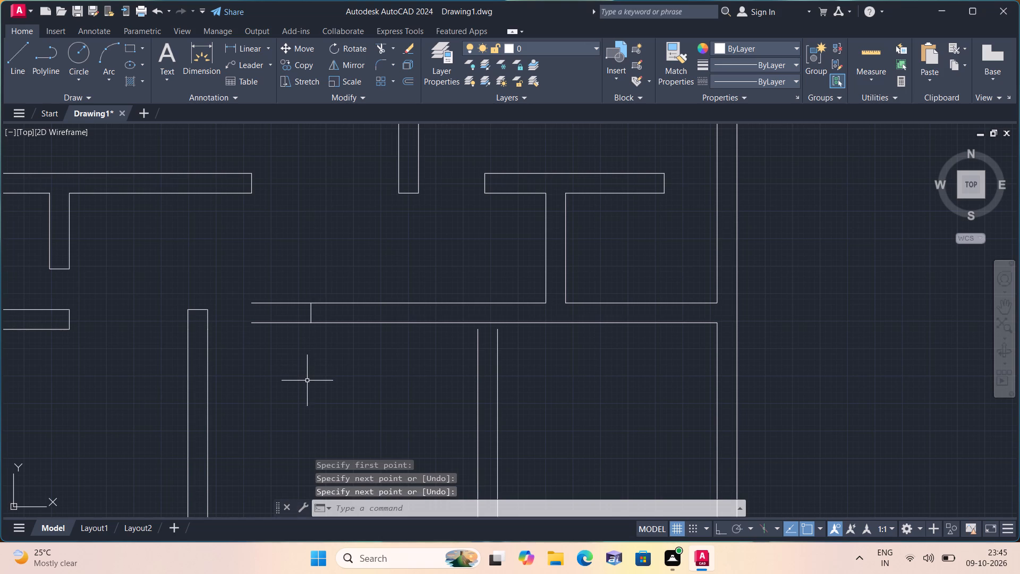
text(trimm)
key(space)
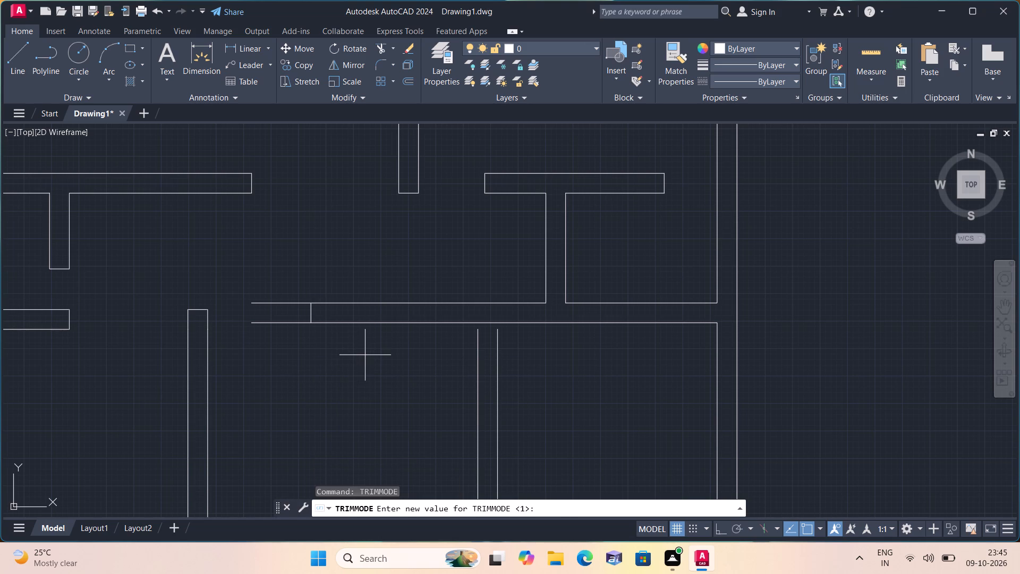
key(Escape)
Trim both lines of the corridor's lower wall beyond the short cross line, closing its left end.
text(trim)
key(space)
drag(244, 409, 239, 421)
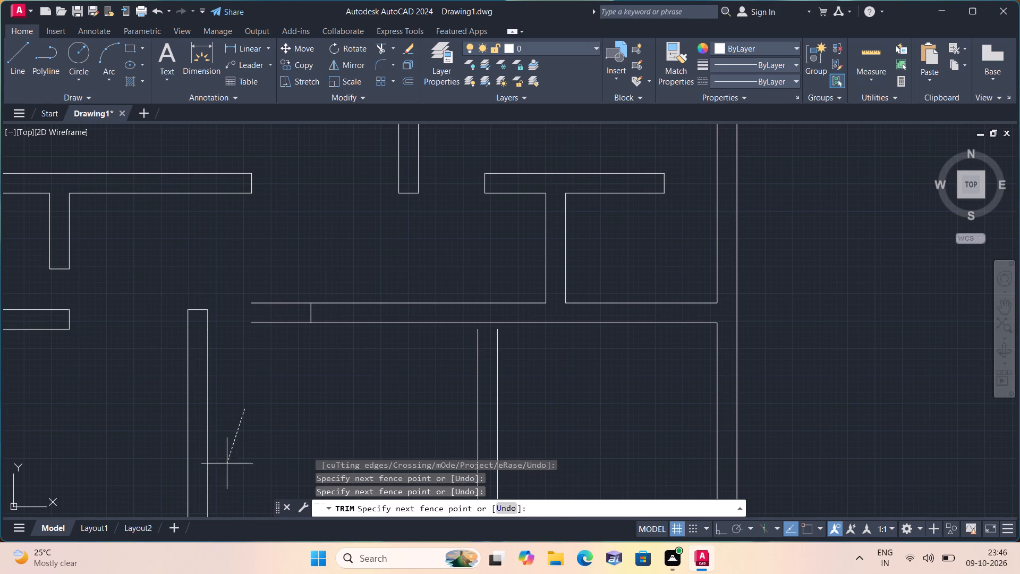
click(292, 273)
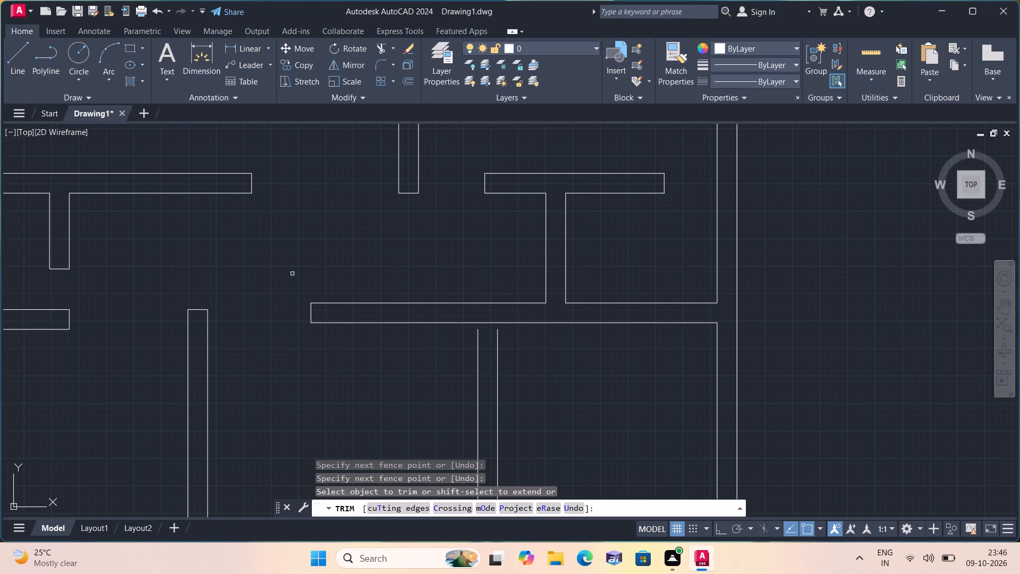
scroll(297, 266, down, 1)
middle_drag(291, 263, 270, 224)
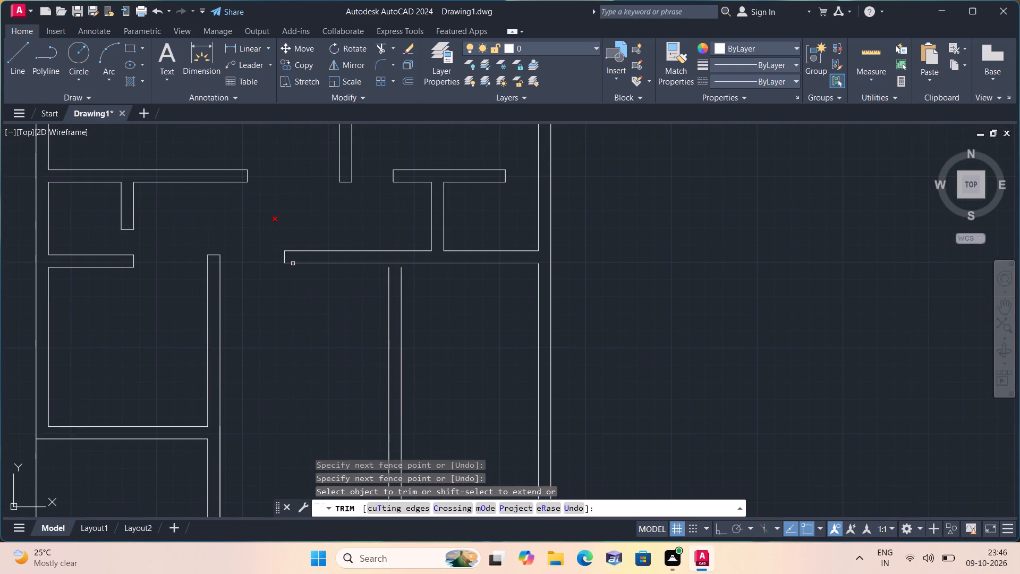
scroll(325, 314, down, 1)
middle_drag(327, 319, 321, 220)
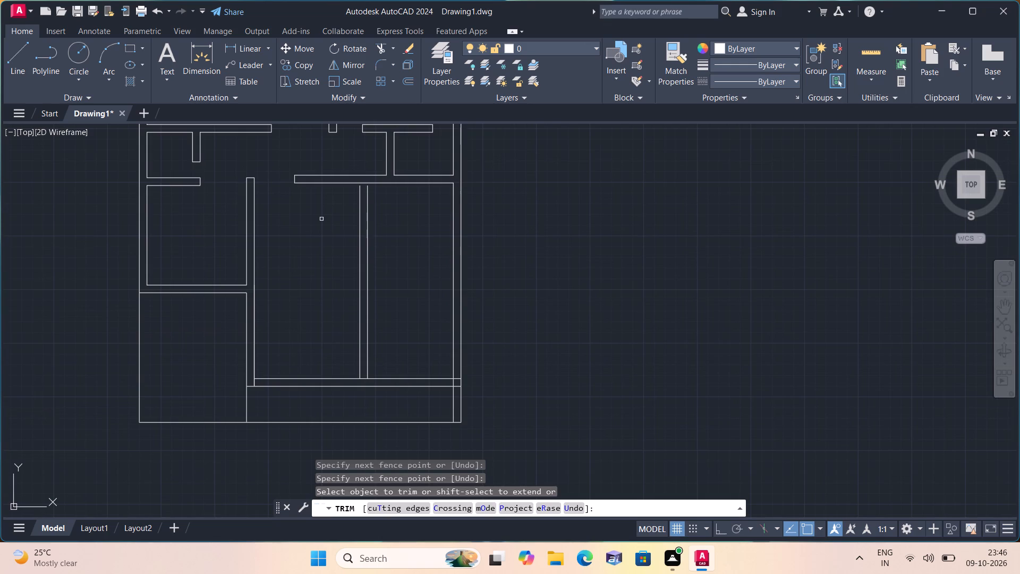
key(space)
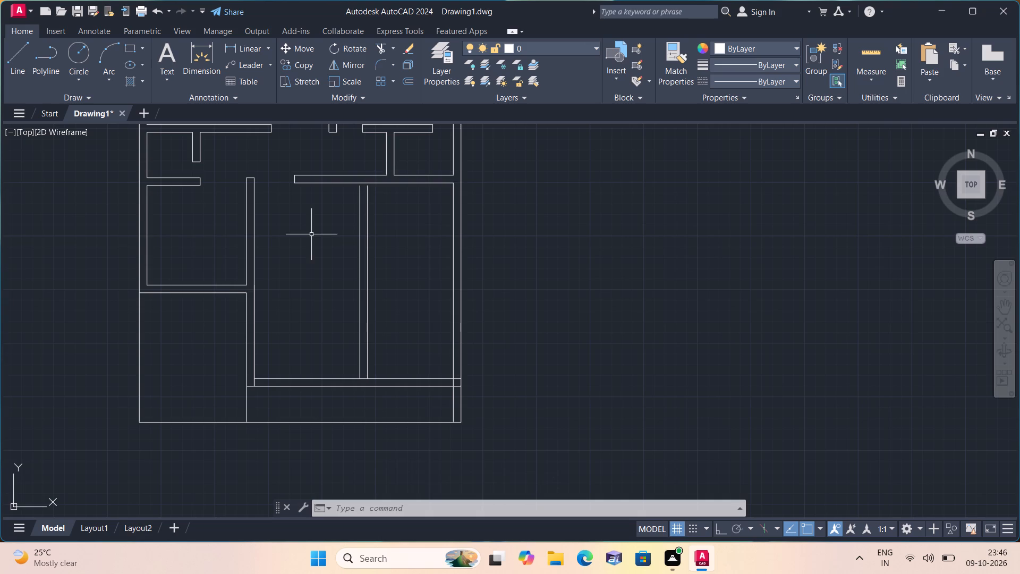
Offset the bottom line of the corridor's lower wall 4'6" downward into the lower-right rooms.
text(off)
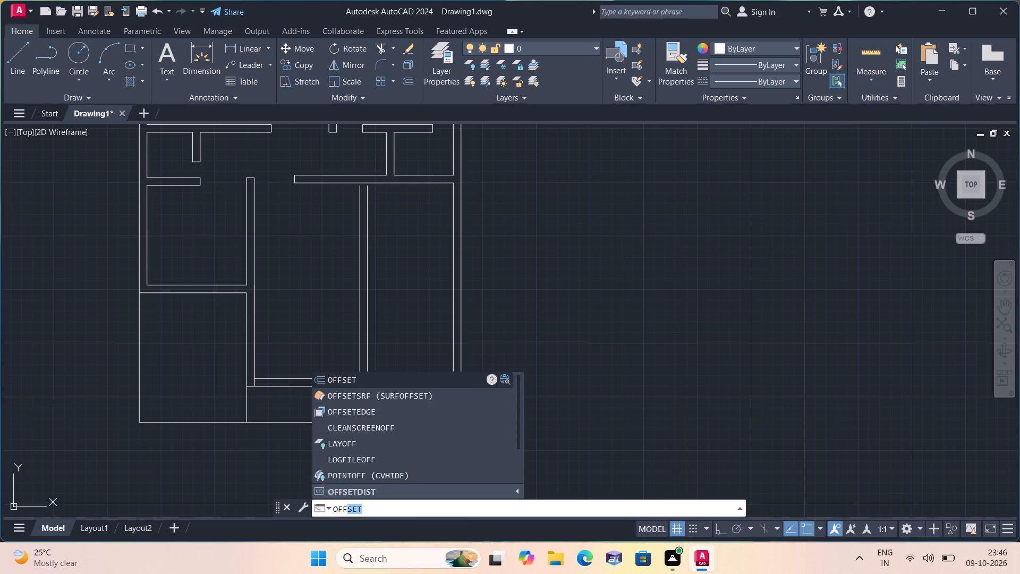
click(311, 234)
key(space)
text(4'6")
key(space)
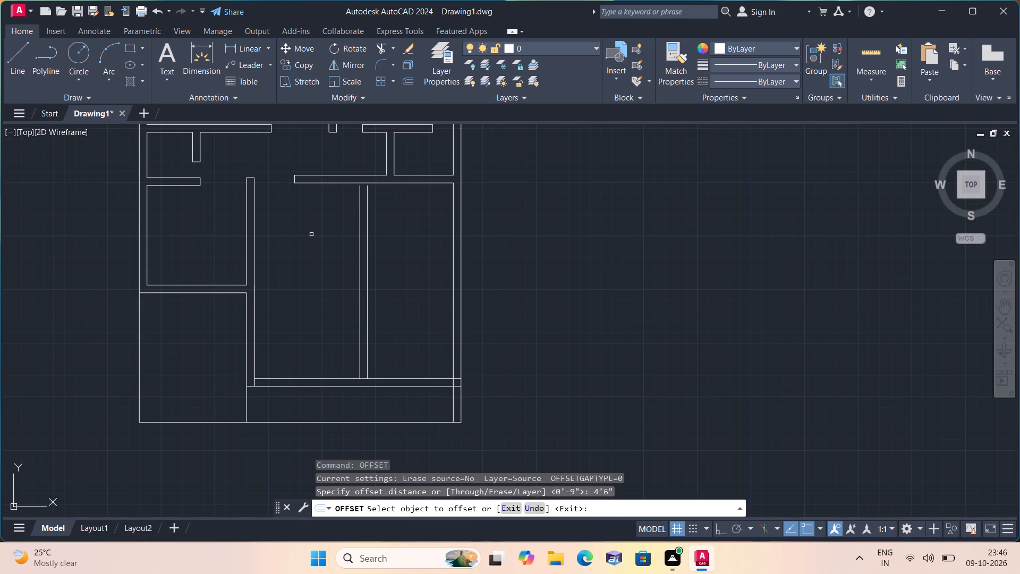
click(414, 182)
click(410, 216)
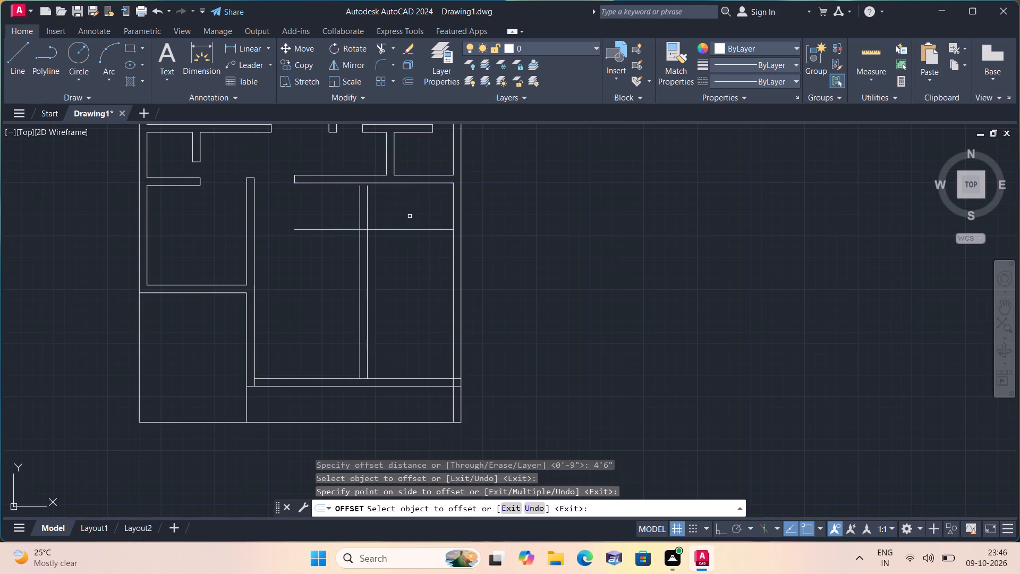
key(space)
Offset the new horizontal line below the corridor's lower wall 9" downward to give it wall thickness.
key(space)
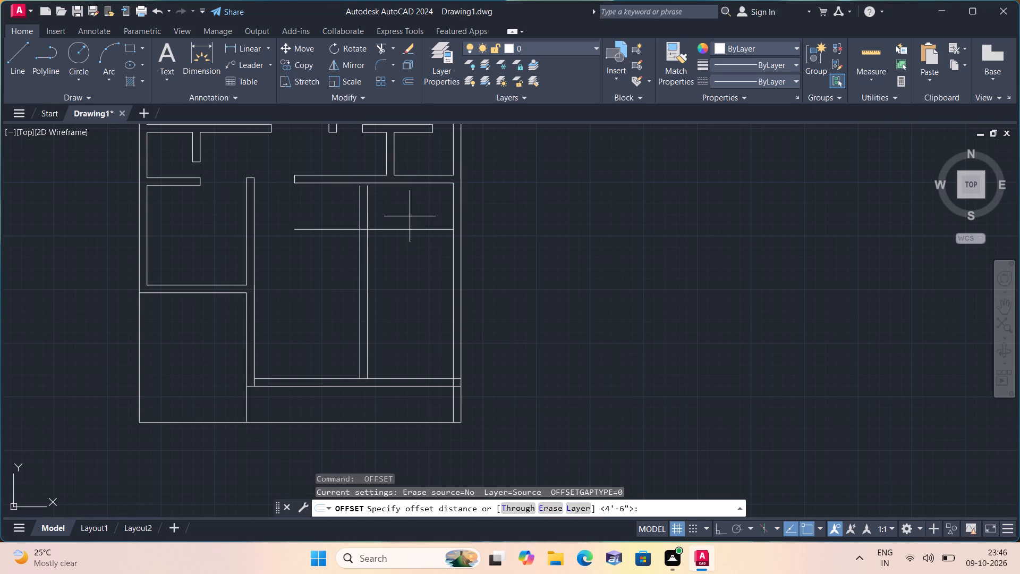
text(9")
key(space)
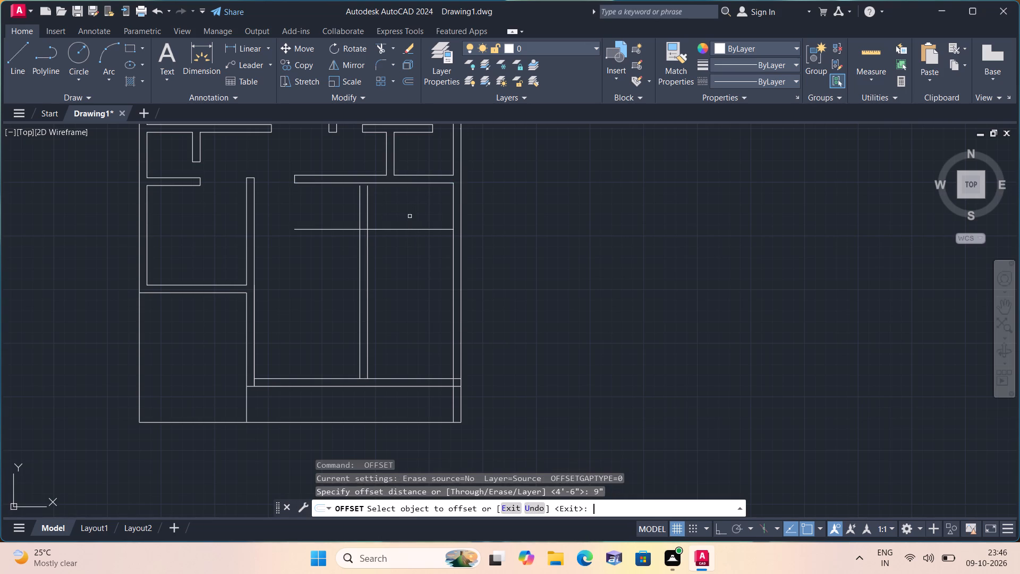
click(406, 227)
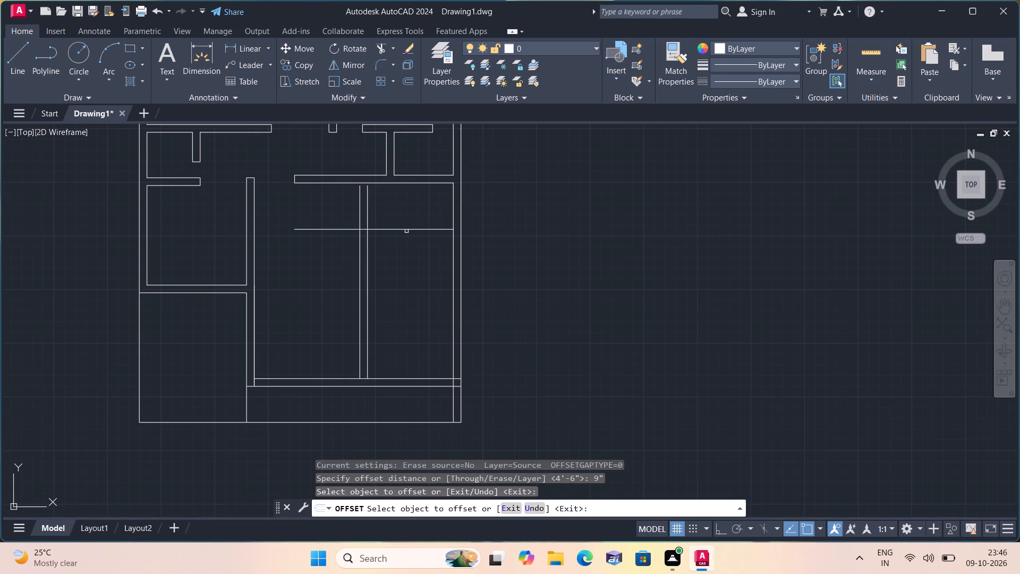
click(414, 227)
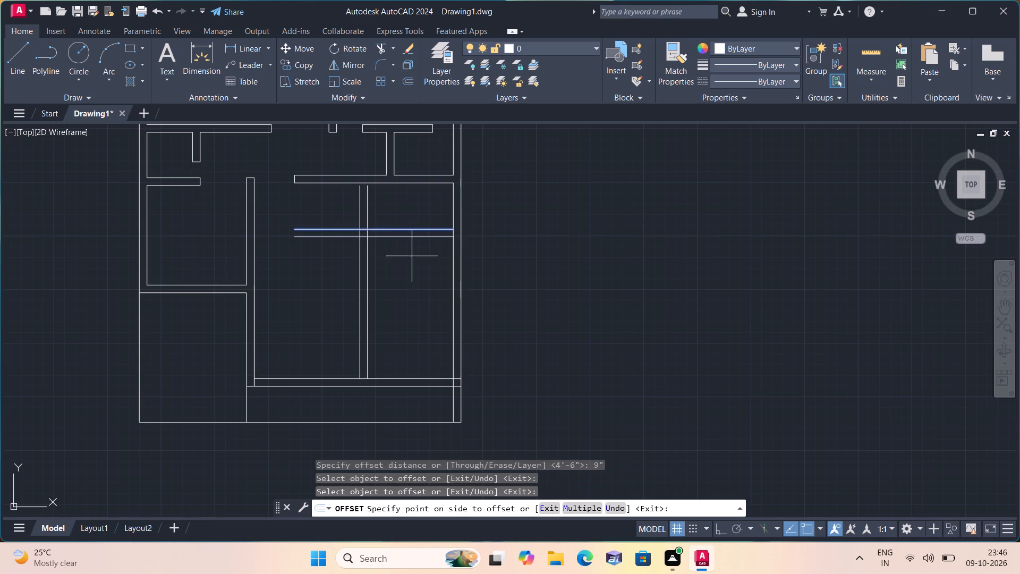
click(412, 261)
key(space)
Draw a short line across the vertical partition a little below the new horizontal wall.
text(l)
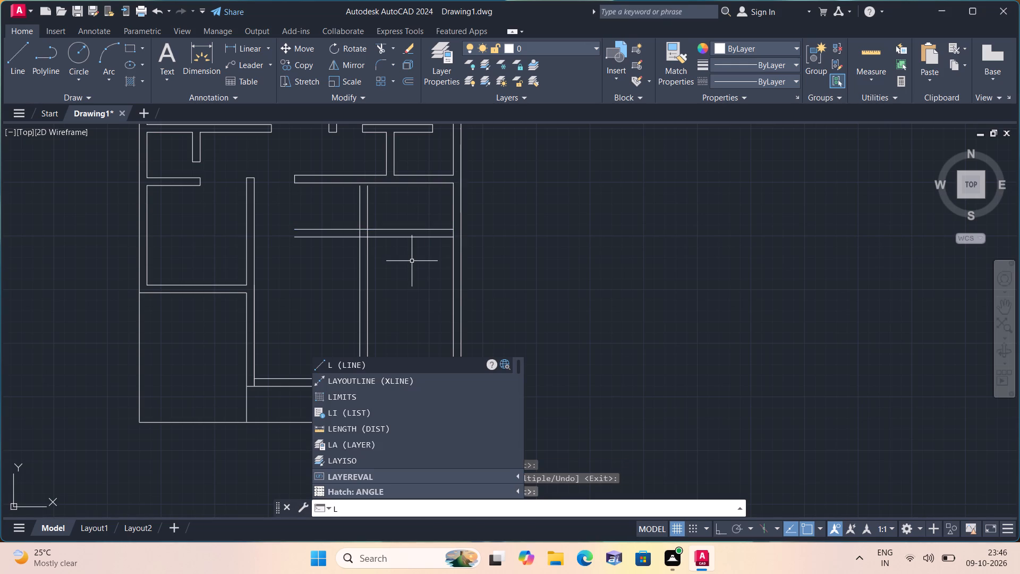
key(space)
scroll(402, 255, up, 1)
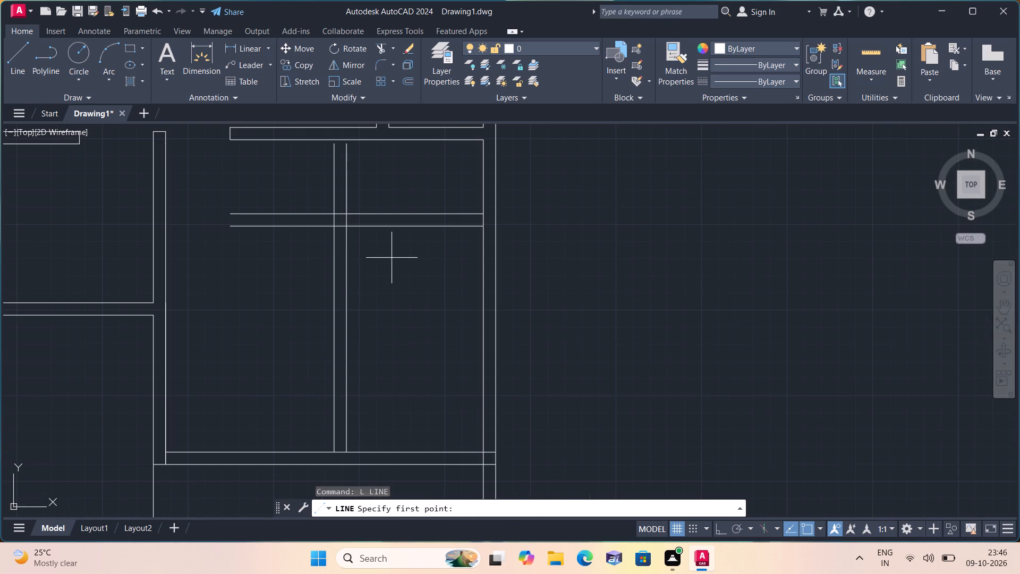
click(348, 271)
click(333, 268)
key(space)
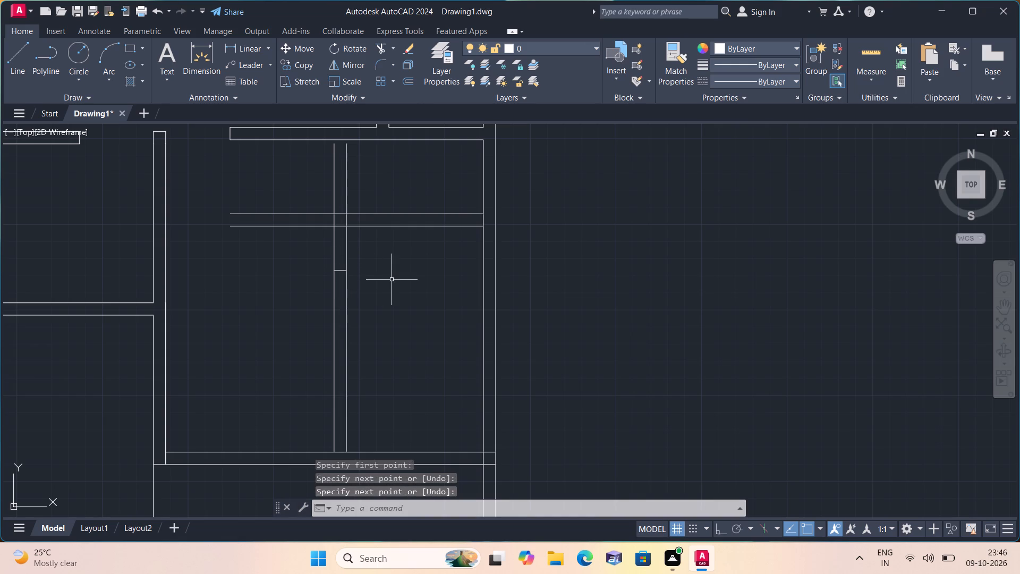
Trim away both vertical partition lines above the short cross line, including the pieces above and inside the new horizontal wall.
text(trim)
key(space)
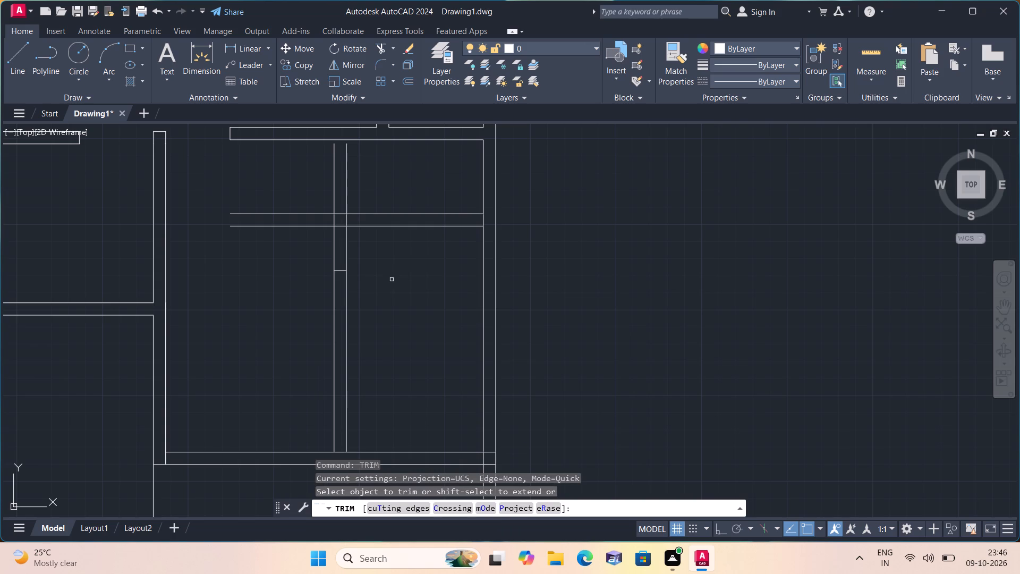
click(389, 258)
click(304, 248)
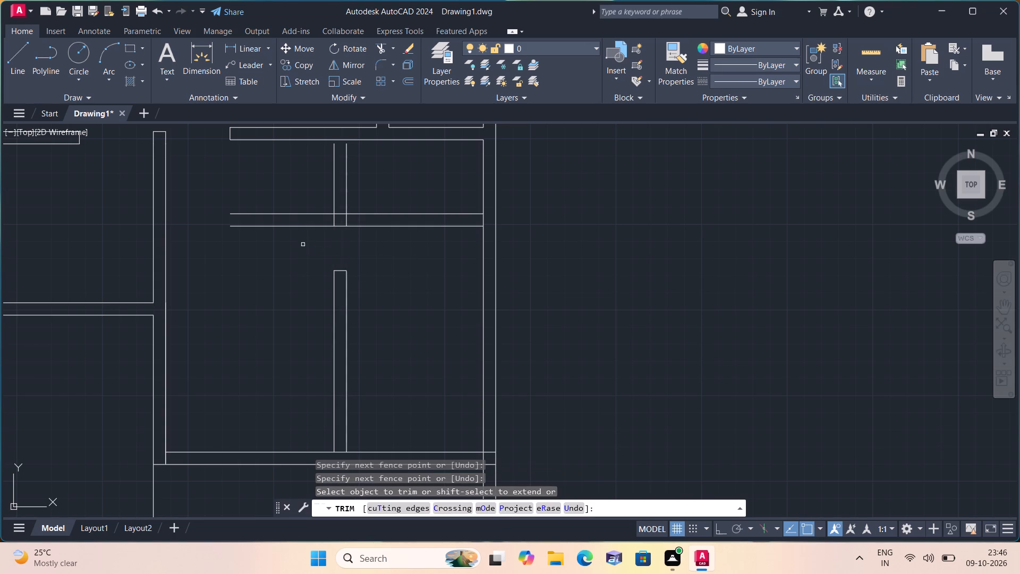
middle_drag(293, 182, 332, 247)
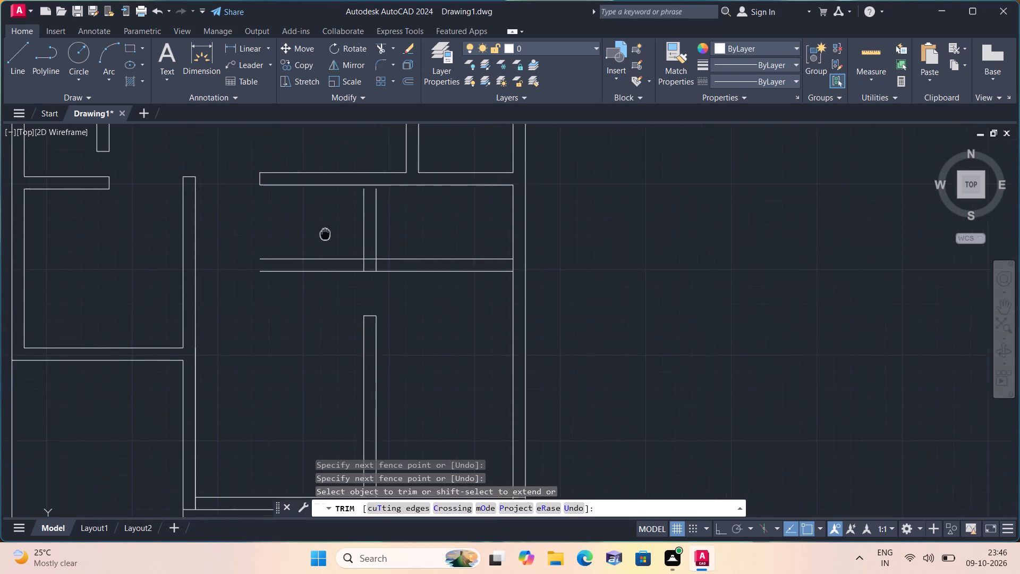
middle_drag(332, 247, 348, 300)
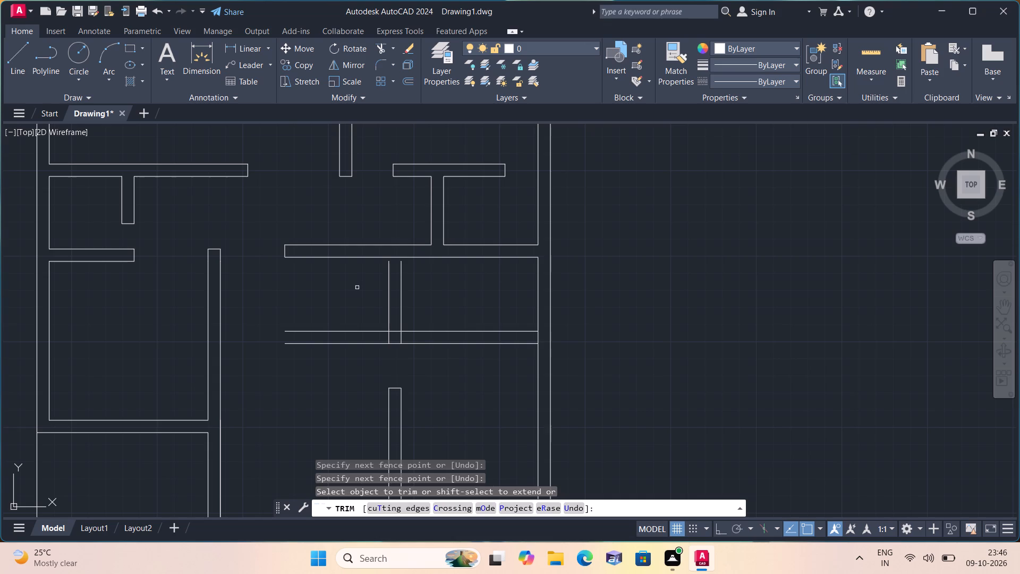
click(437, 295)
click(359, 290)
scroll(396, 341, up, 3)
click(417, 335)
click(331, 330)
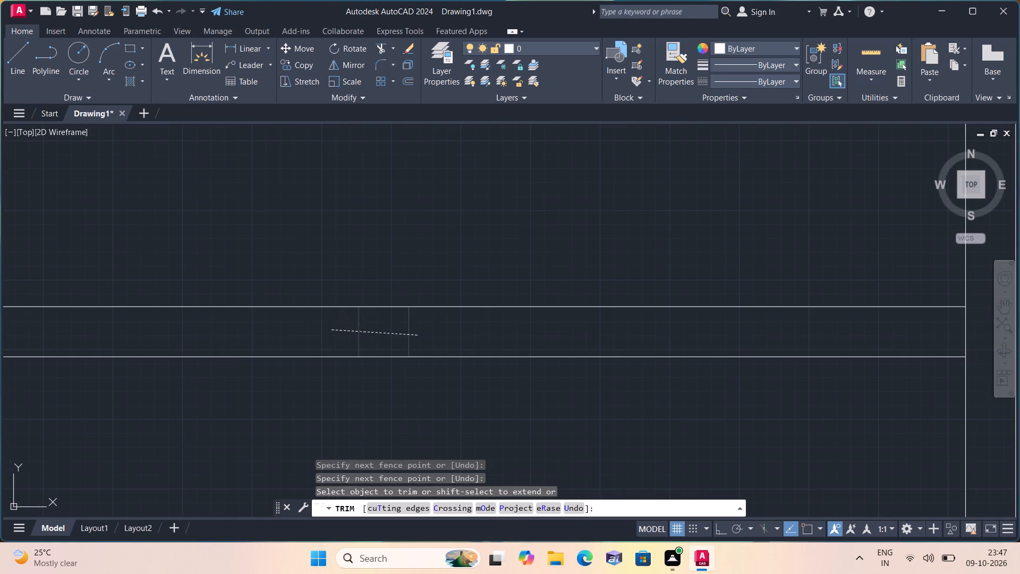
scroll(331, 331, down, 4)
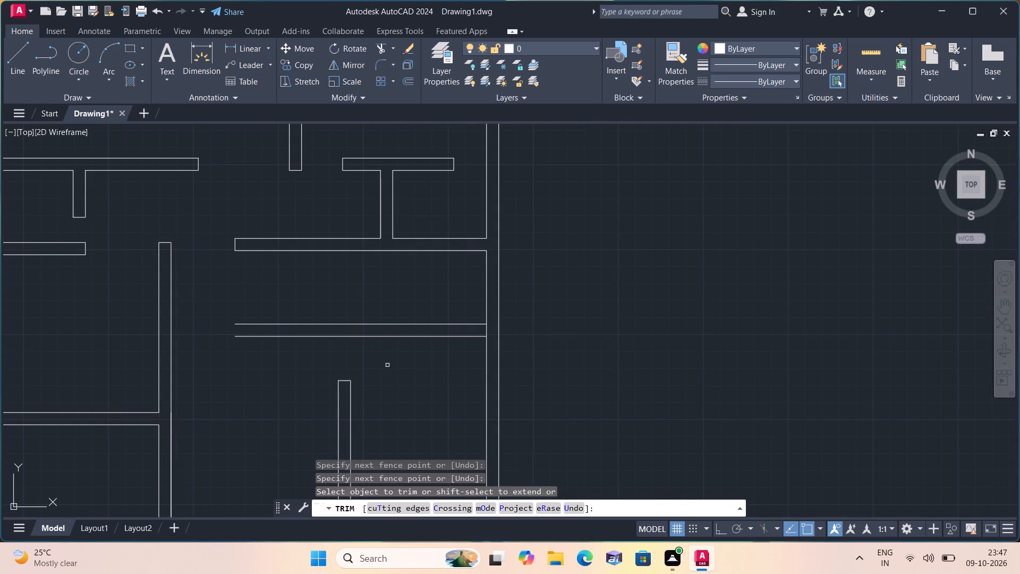
key(Escape)
Draw two vertical lines continuing both faces of the upper short partition down to the new horizontal wall's top line.
text(l)
key(space)
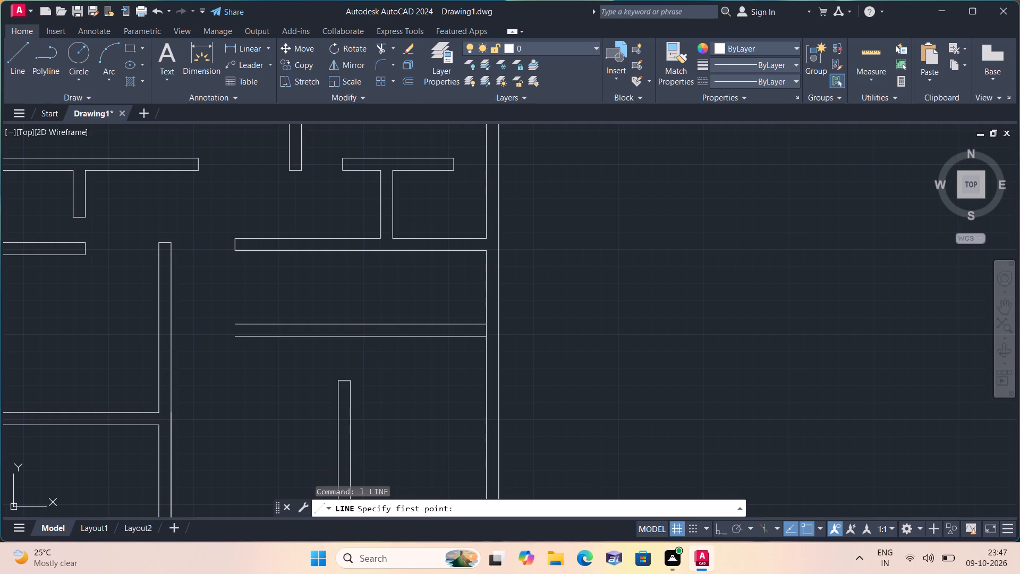
click(380, 237)
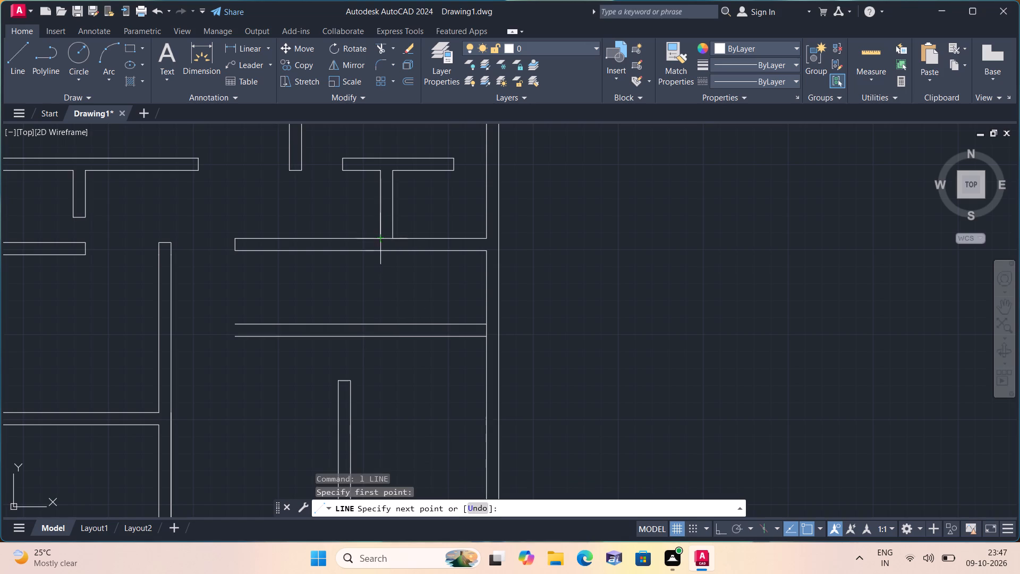
click(378, 322)
key(space)
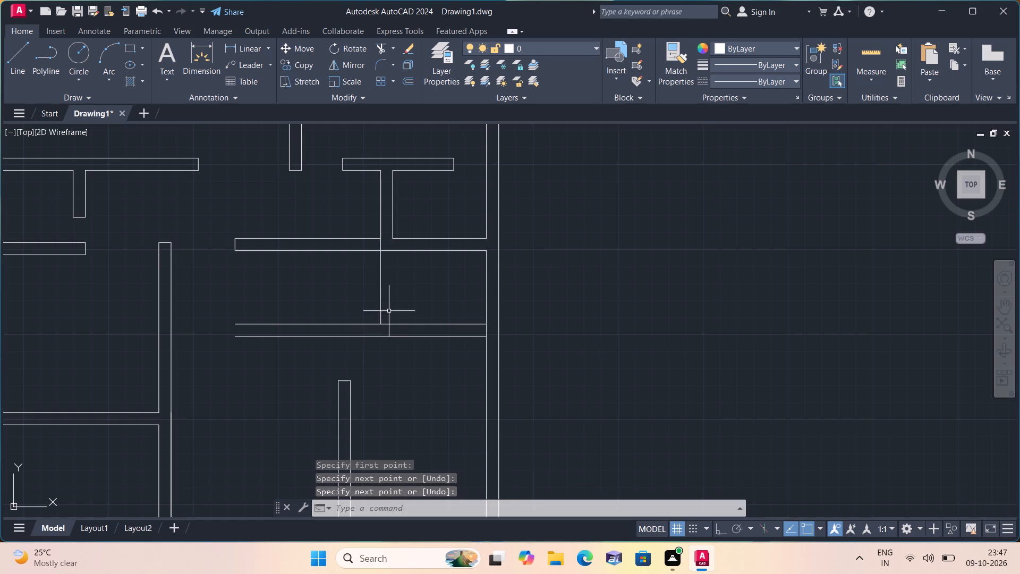
key(space)
click(396, 241)
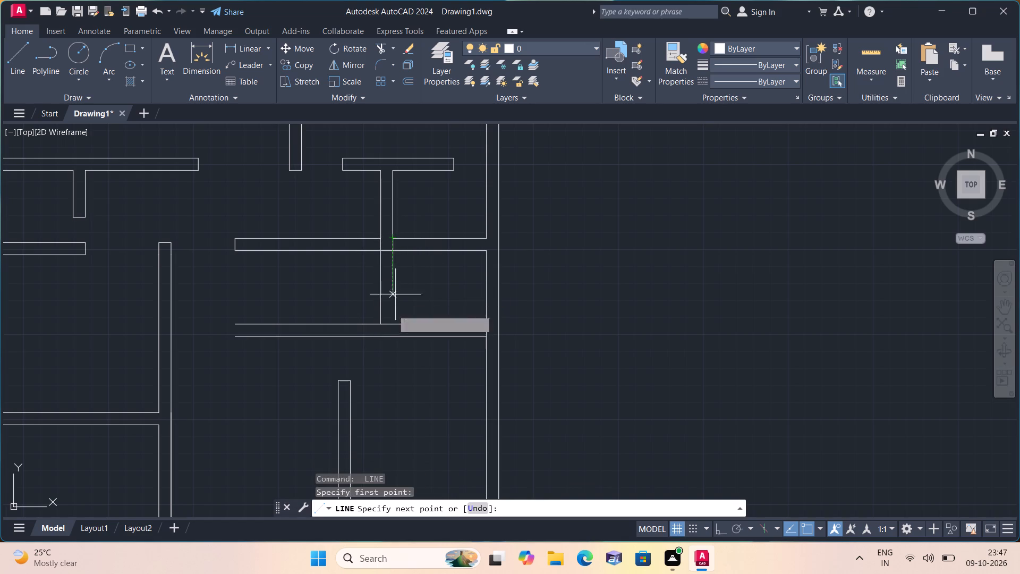
click(393, 323)
key(space)
Draw vertical guide lines, with Ortho on, from both ends of the upper short wall down to the new wall's bottom line.
key(space)
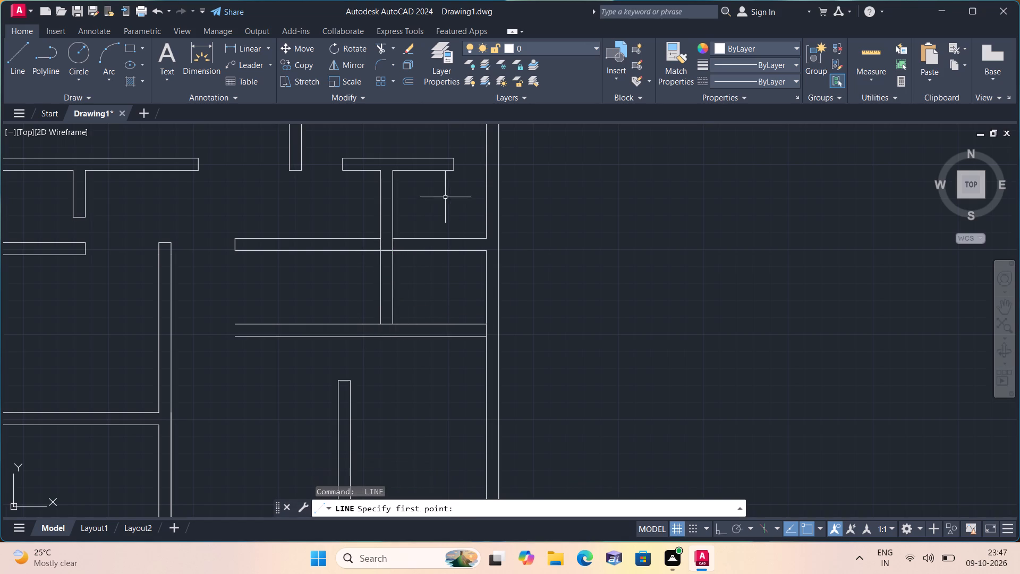
click(456, 172)
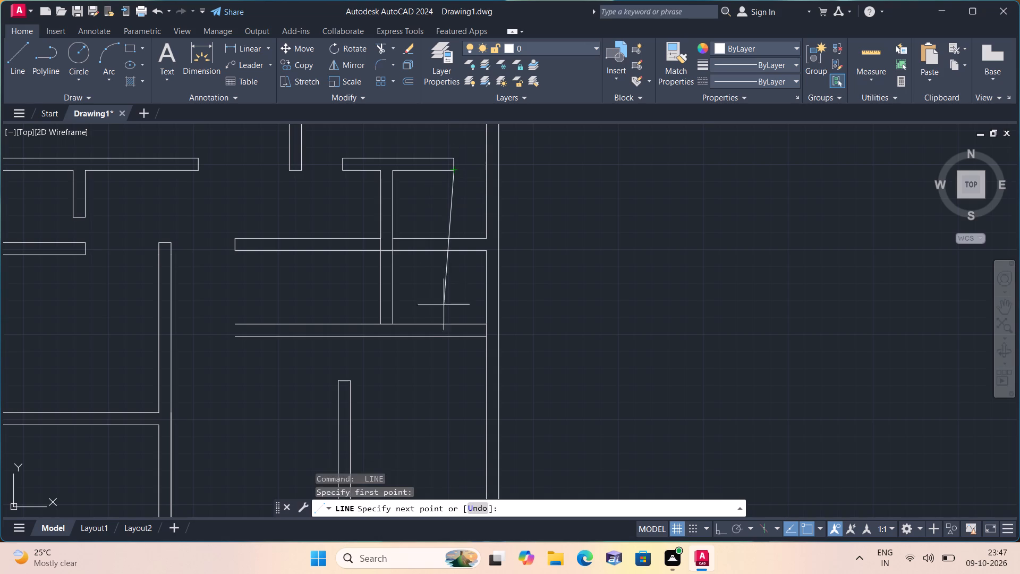
key(F8)
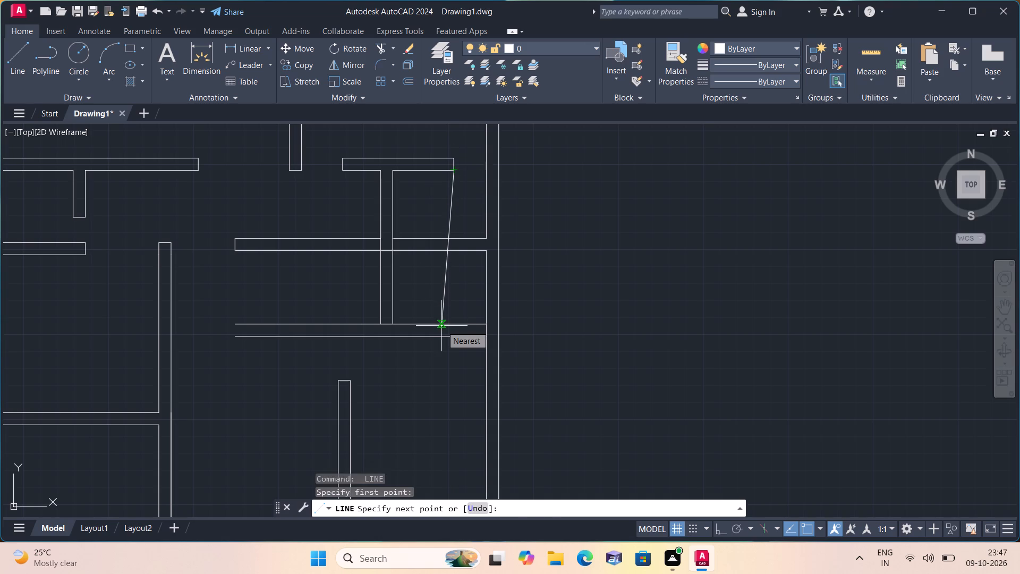
click(454, 333)
key(space)
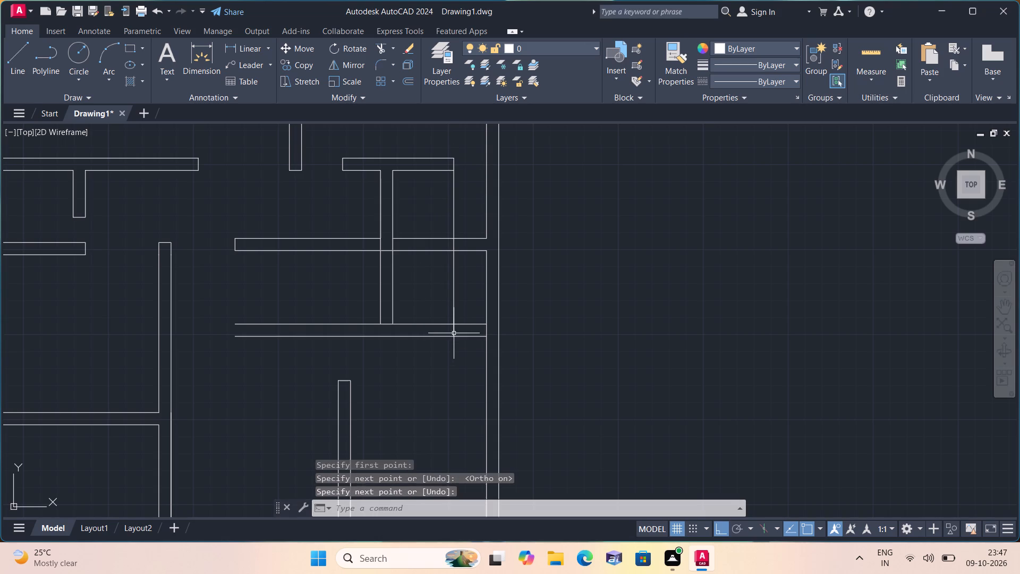
key(space)
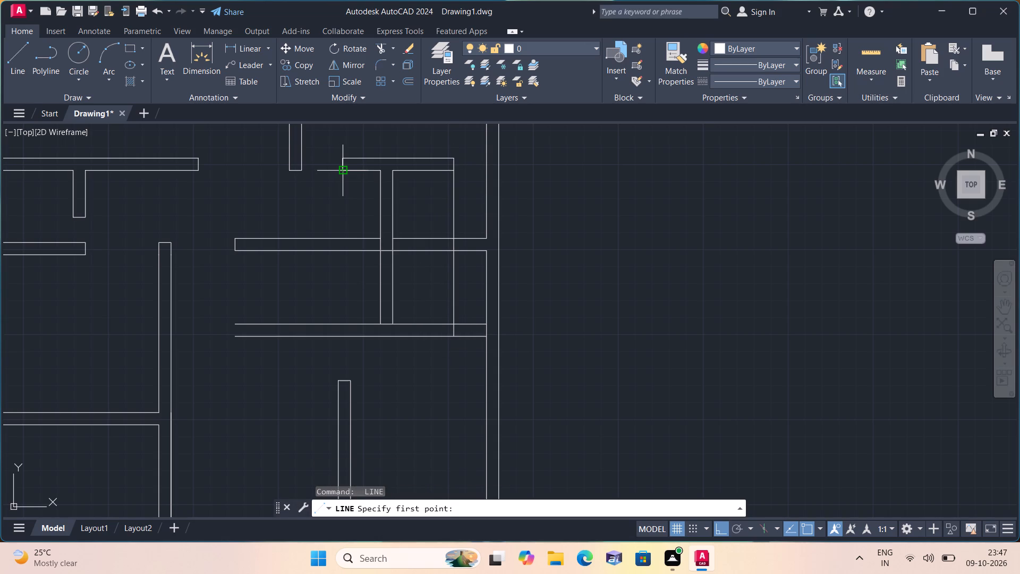
click(340, 172)
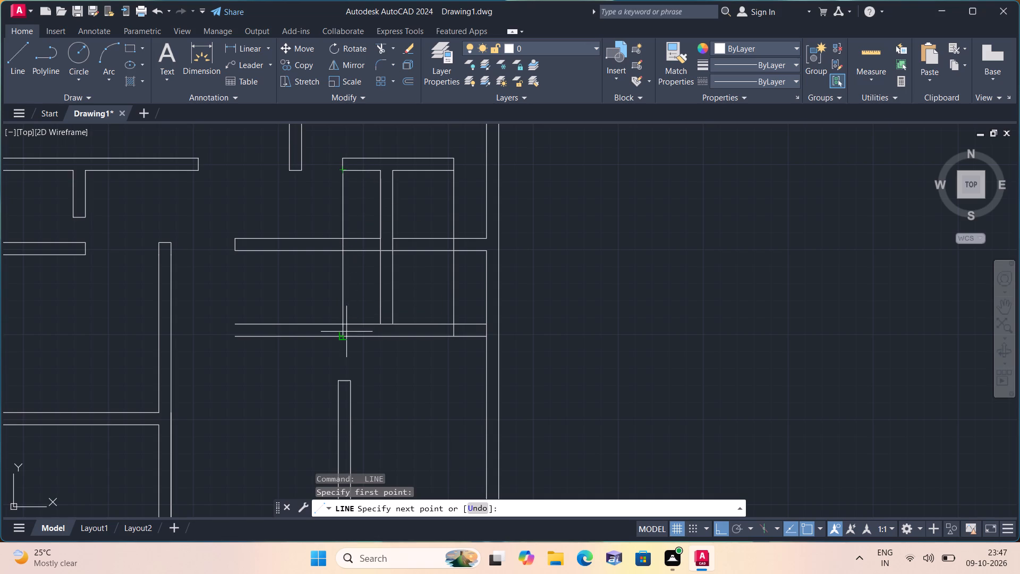
click(343, 336)
key(space)
Trim the new wall's overhang beyond the left guide line and remove that guide above the wall.
text(tr)
text(im)
key(space)
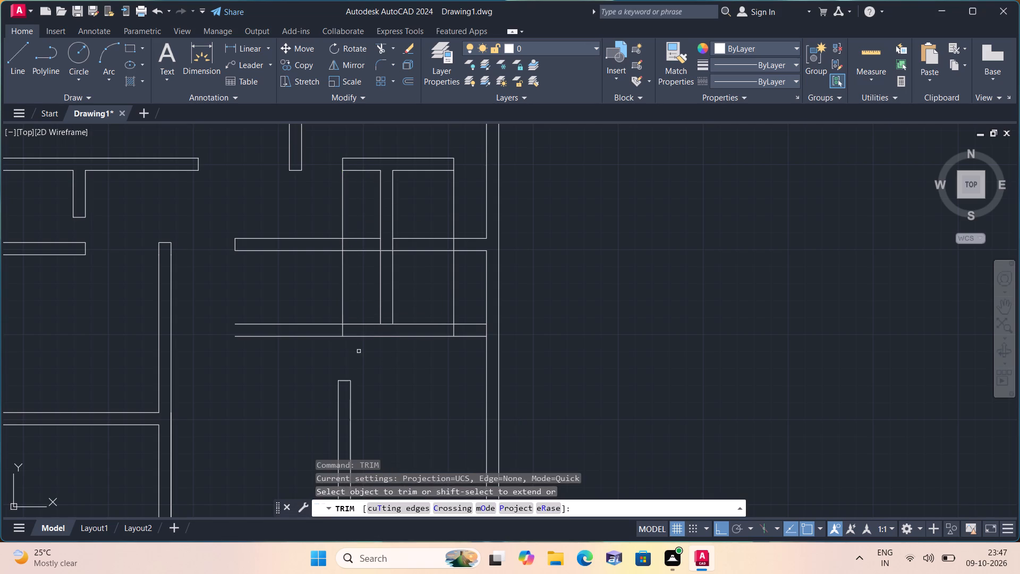
drag(286, 289, 278, 359)
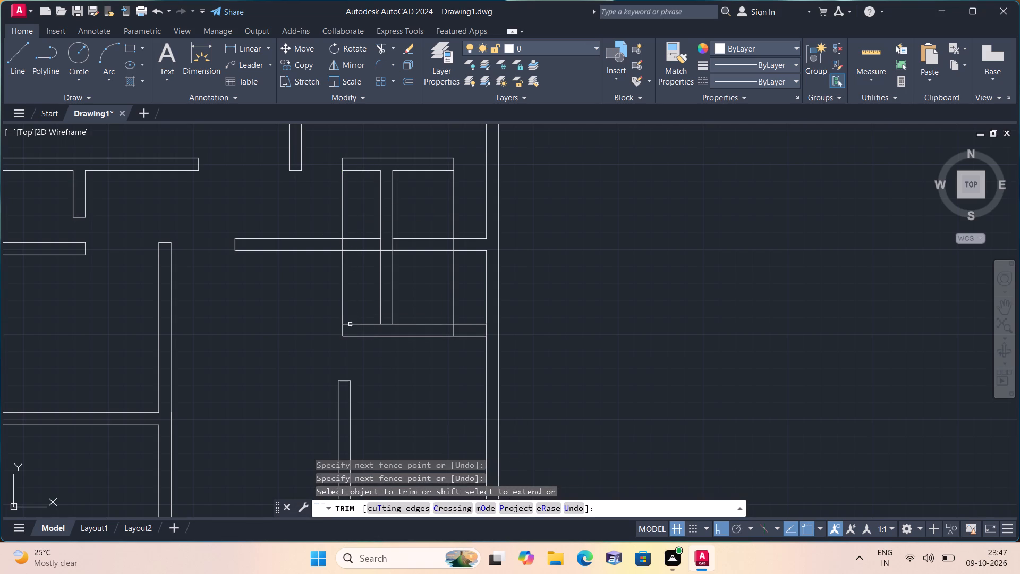
click(358, 213)
click(330, 207)
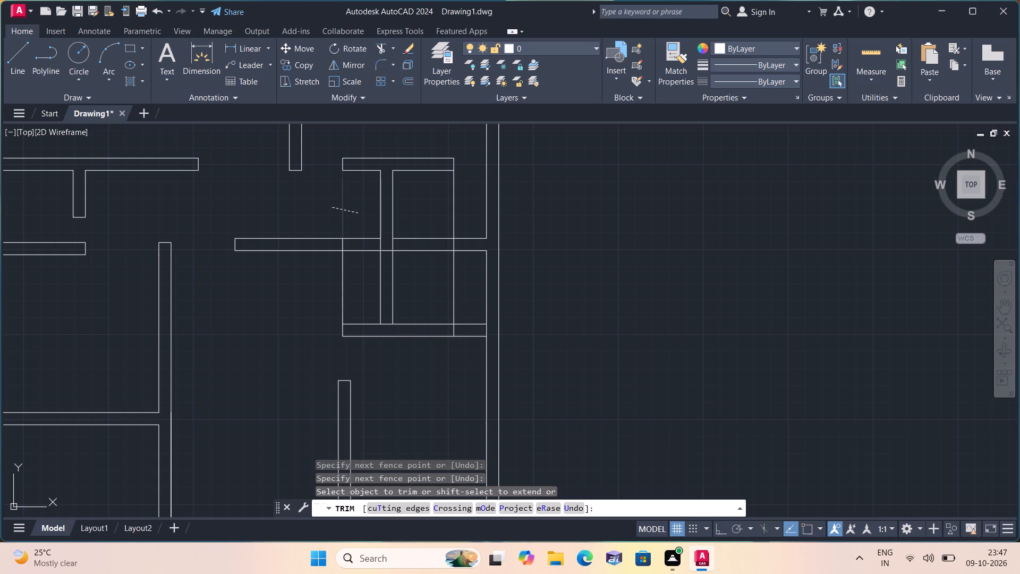
click(346, 244)
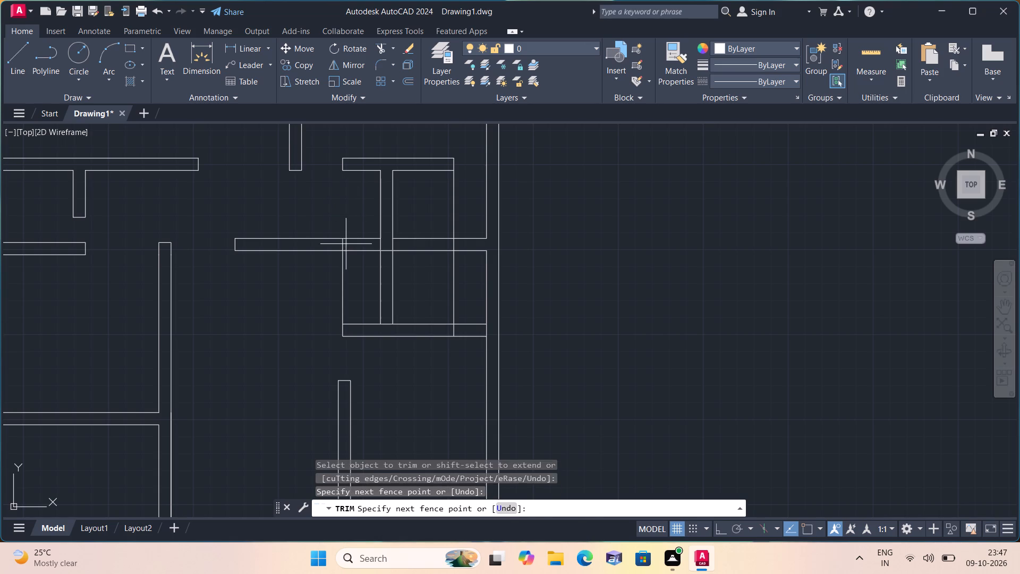
click(338, 243)
click(352, 273)
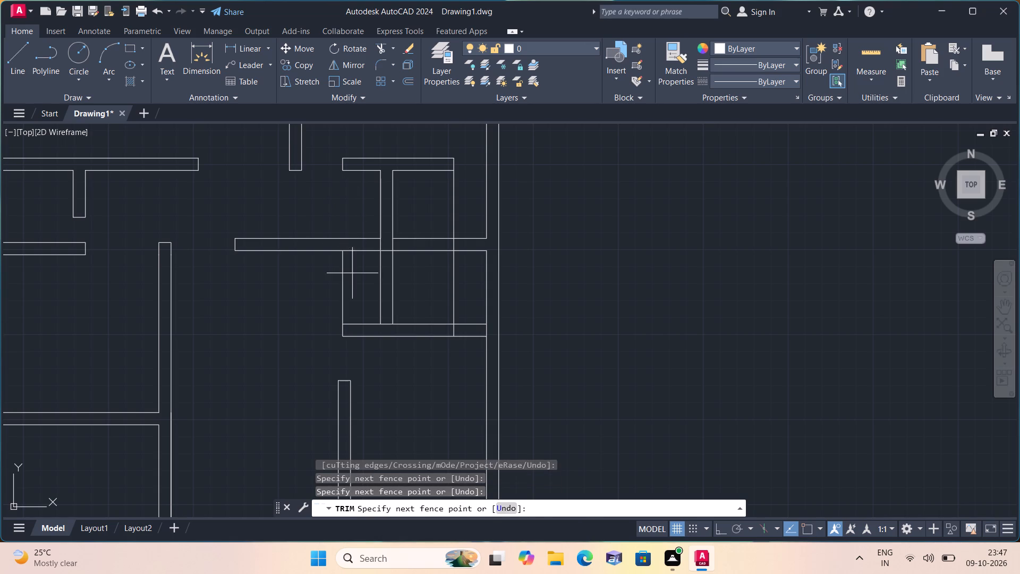
click(331, 297)
Trim the overlapping segments where the extended partition crosses the corridor's lower wall and meets the new wall, opening both junctions.
scroll(376, 238, up, 1)
click(373, 245)
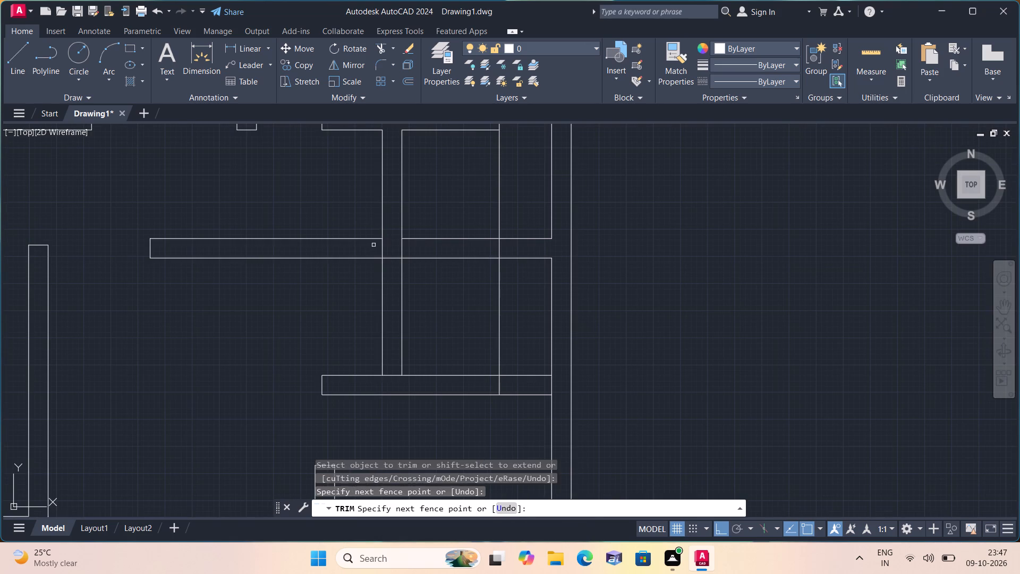
click(407, 247)
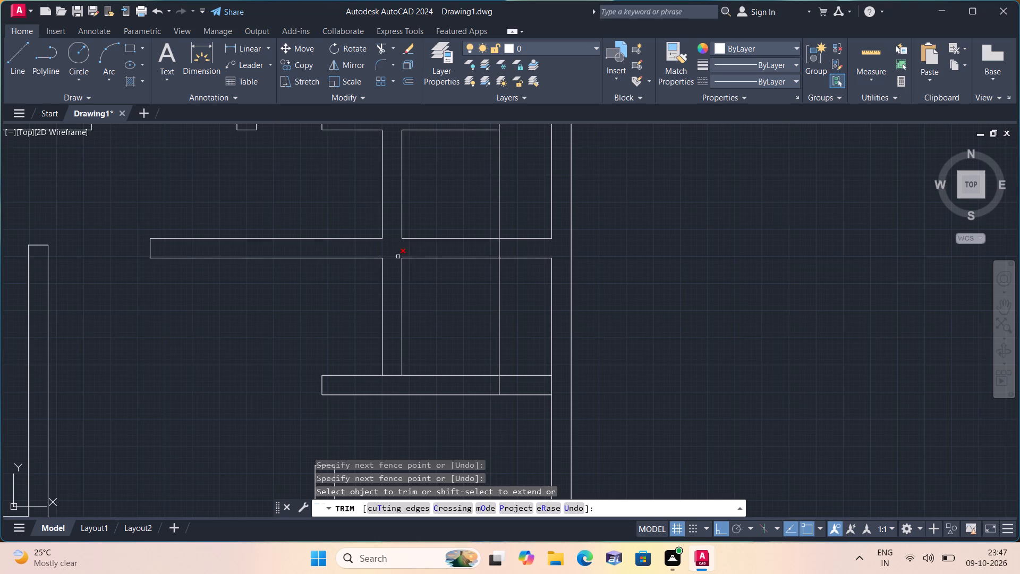
click(398, 257)
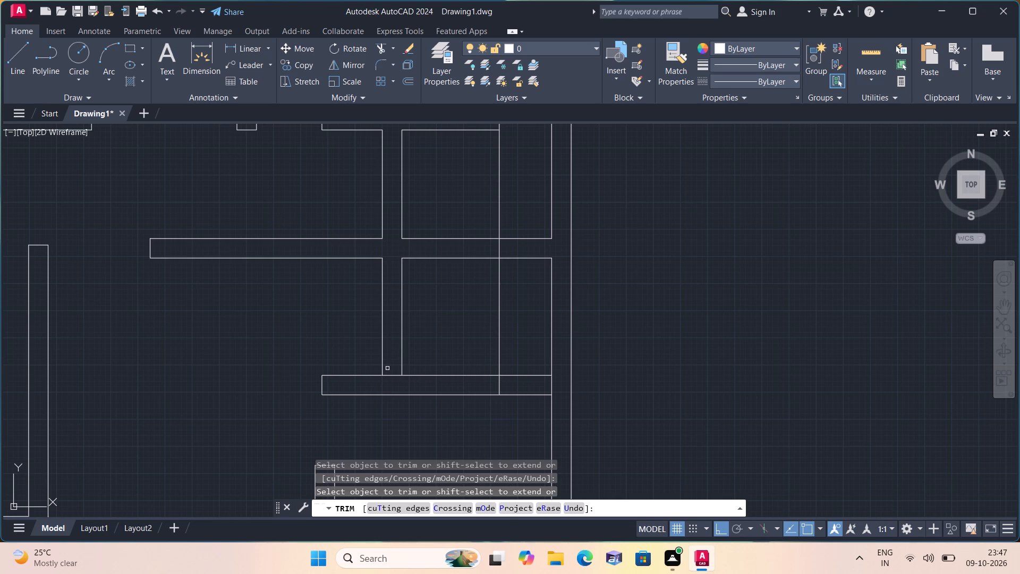
click(387, 374)
Trim the new wall's overhang beyond the right guide line and remove that guide above the wall, including its piece inside the corridor wall.
drag(513, 359, 515, 390)
click(516, 419)
drag(513, 363, 509, 354)
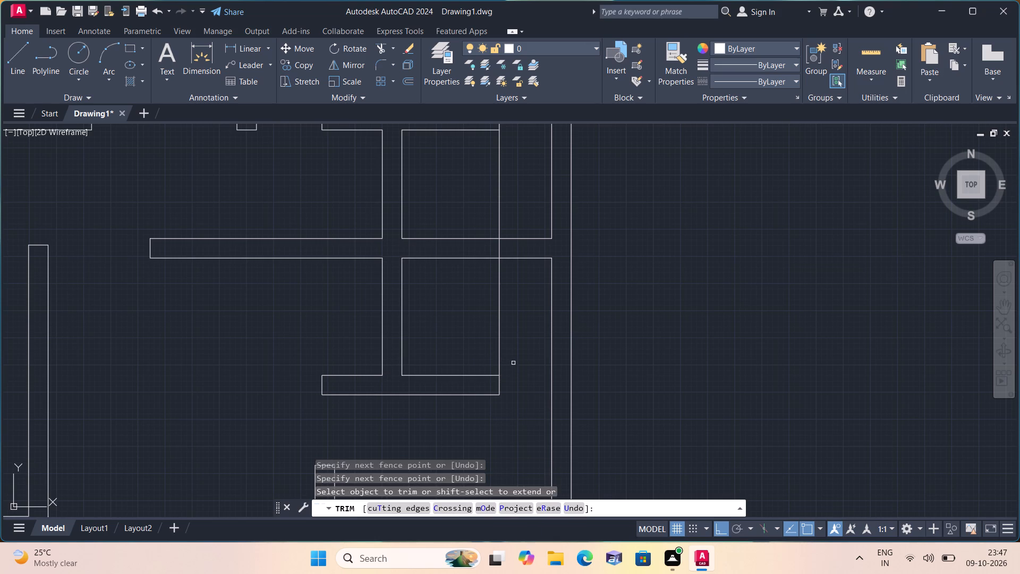
click(477, 320)
scroll(490, 248, down, 1)
click(498, 204)
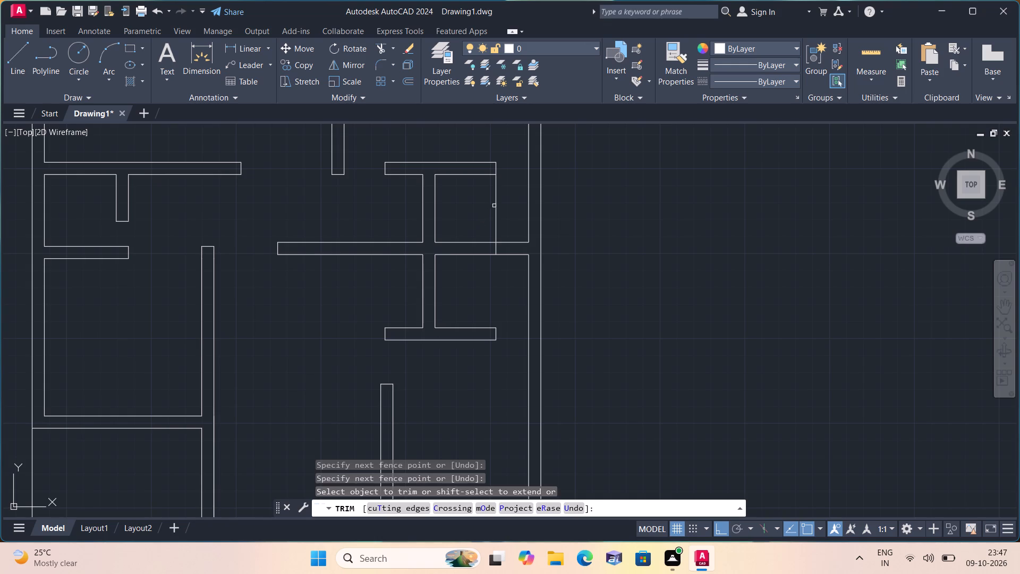
click(503, 197)
click(490, 210)
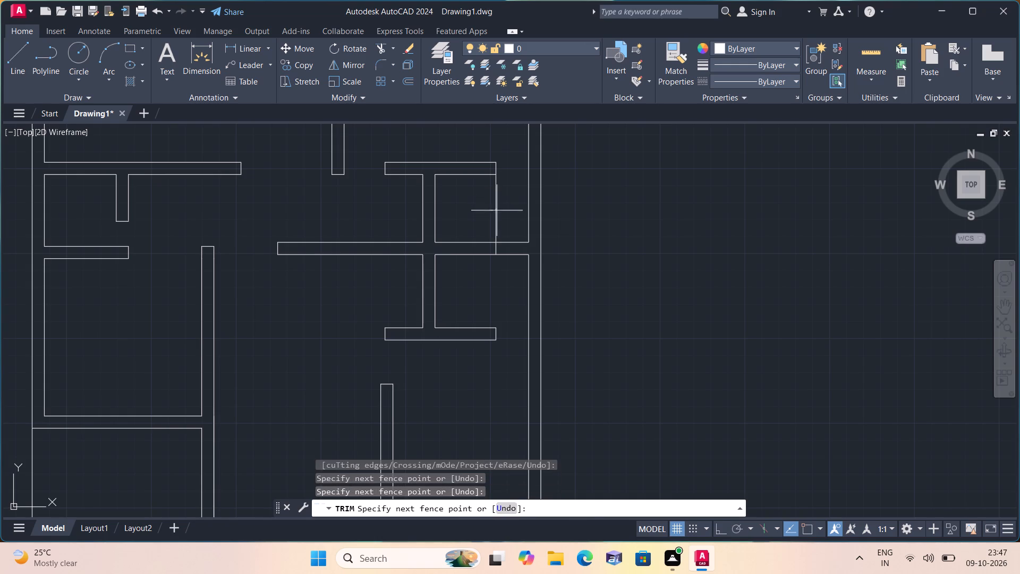
click(503, 204)
scroll(496, 264, up, 2)
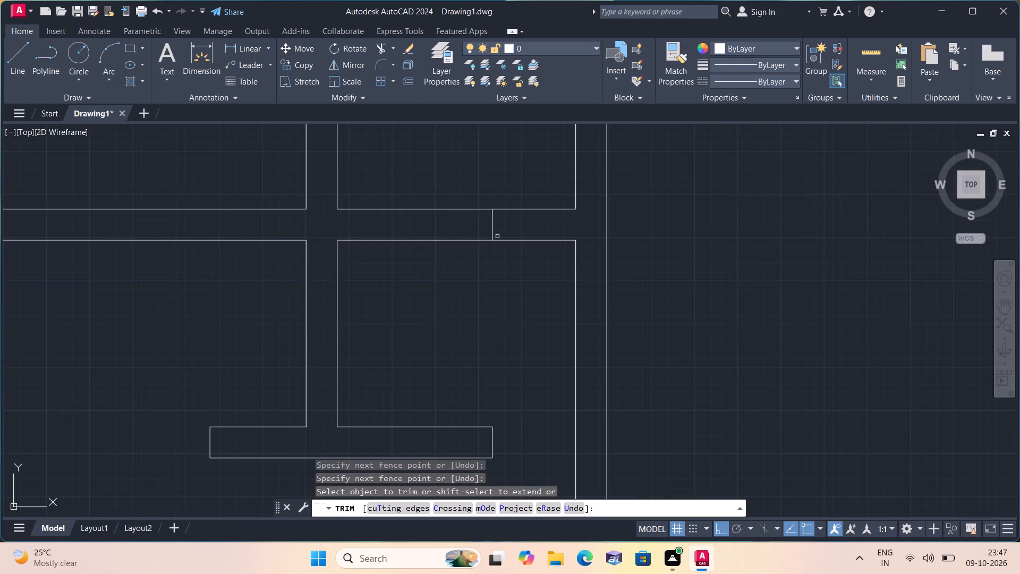
click(498, 230)
click(480, 226)
key(space)
Offset the bottom line of the new short horizontal wall 9'2" downward.
scroll(480, 226, down, 2)
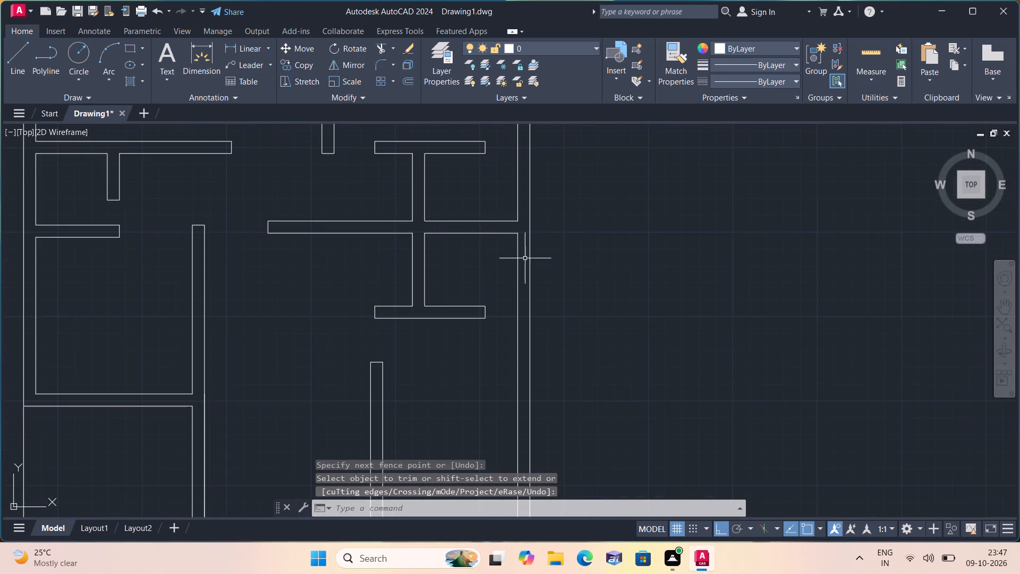
scroll(565, 263, down, 1)
scroll(505, 266, down, 1)
middle_drag(546, 286, 568, 238)
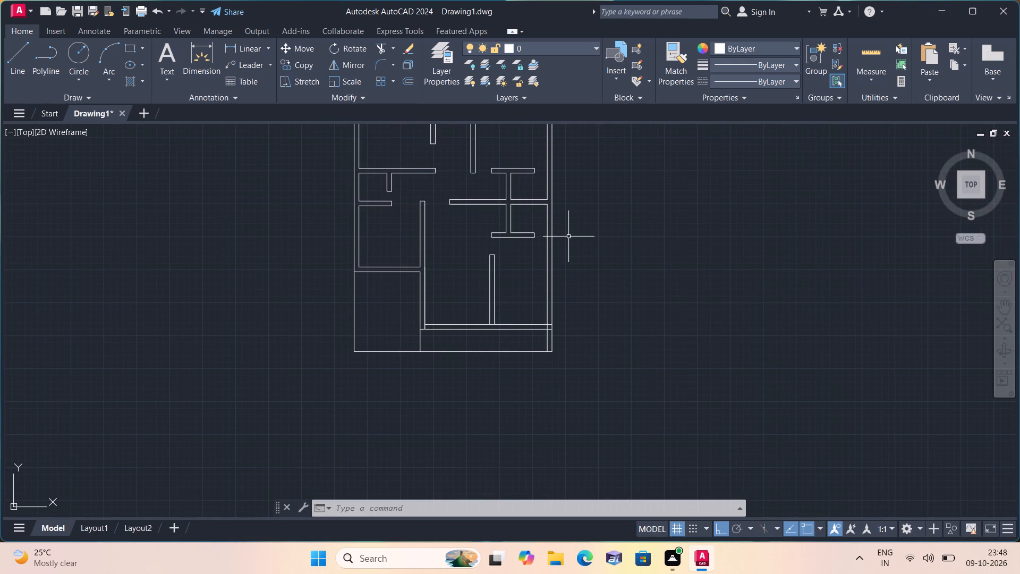
middle_drag(588, 283, 587, 275)
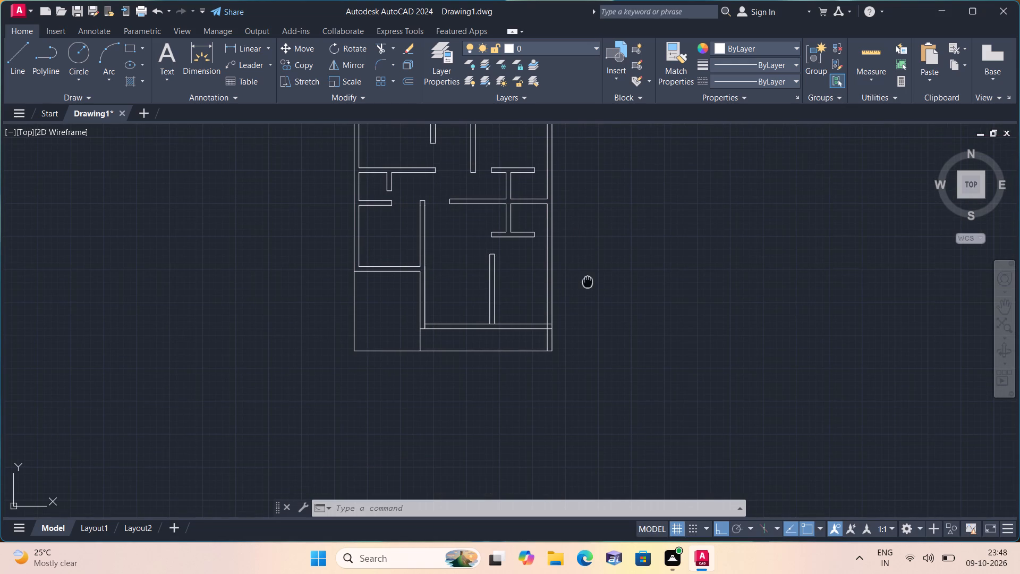
middle_drag(587, 275, 593, 225)
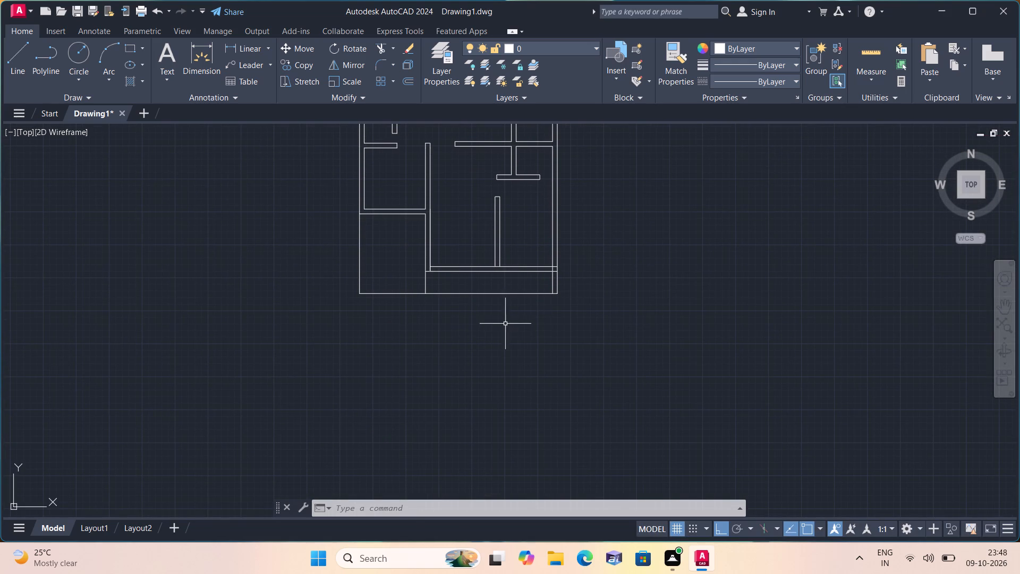
text(off)
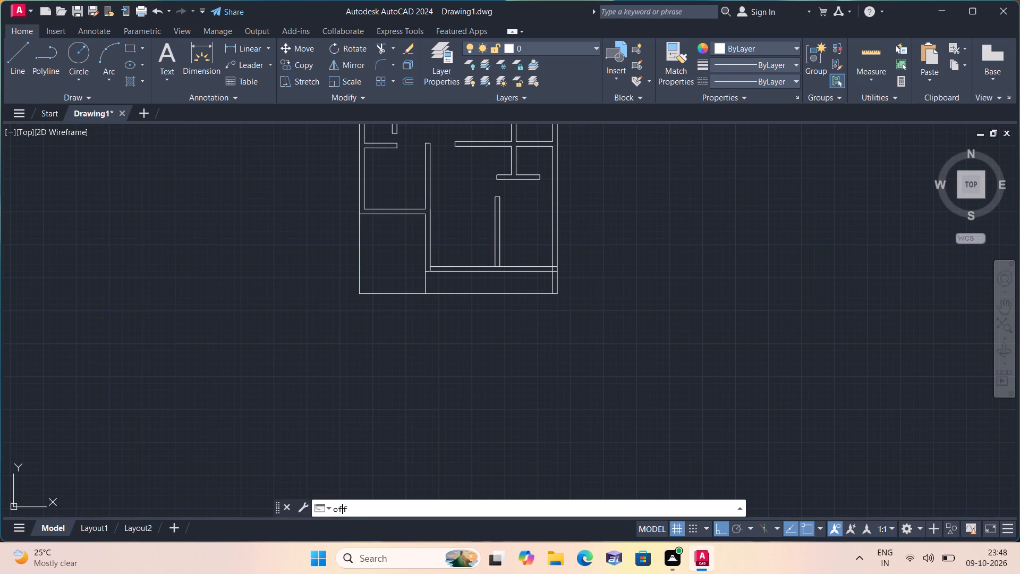
key(space)
text(9'2")
key(space)
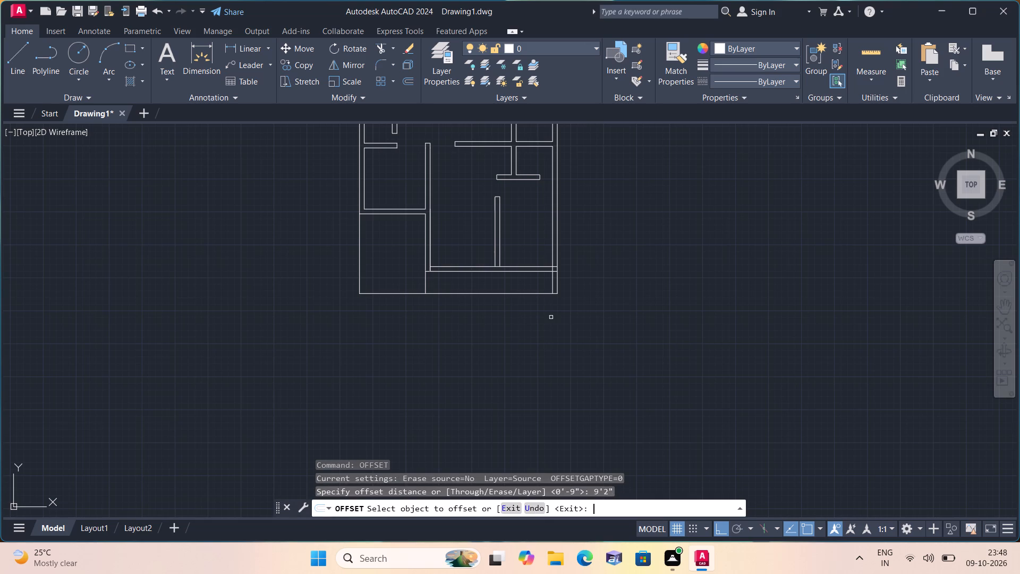
scroll(542, 179, up, 1)
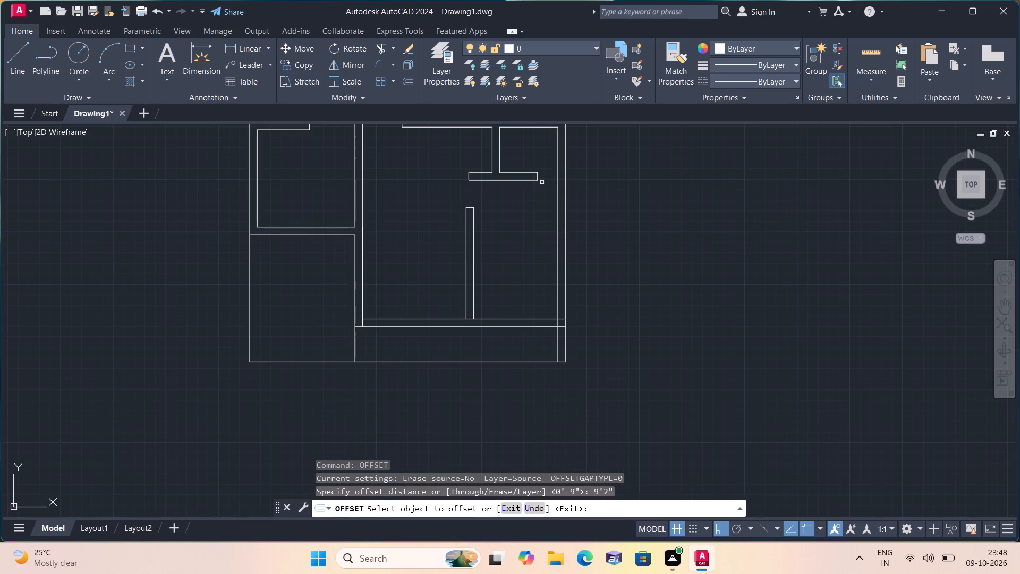
click(530, 180)
click(530, 241)
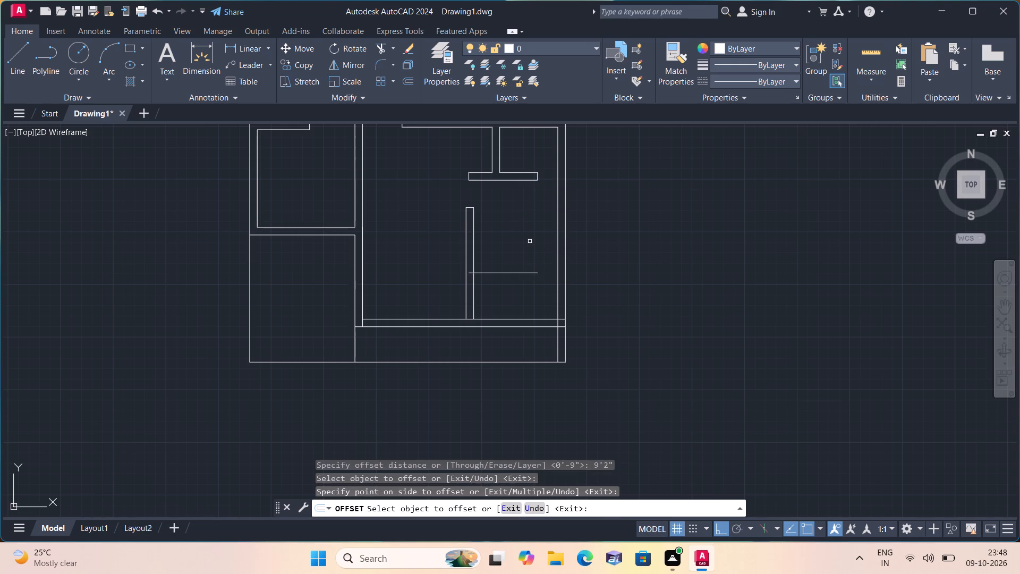
key(space)
Offset the new lower horizontal line 9" downward to form a wall.
key(space)
text(9")
key(space)
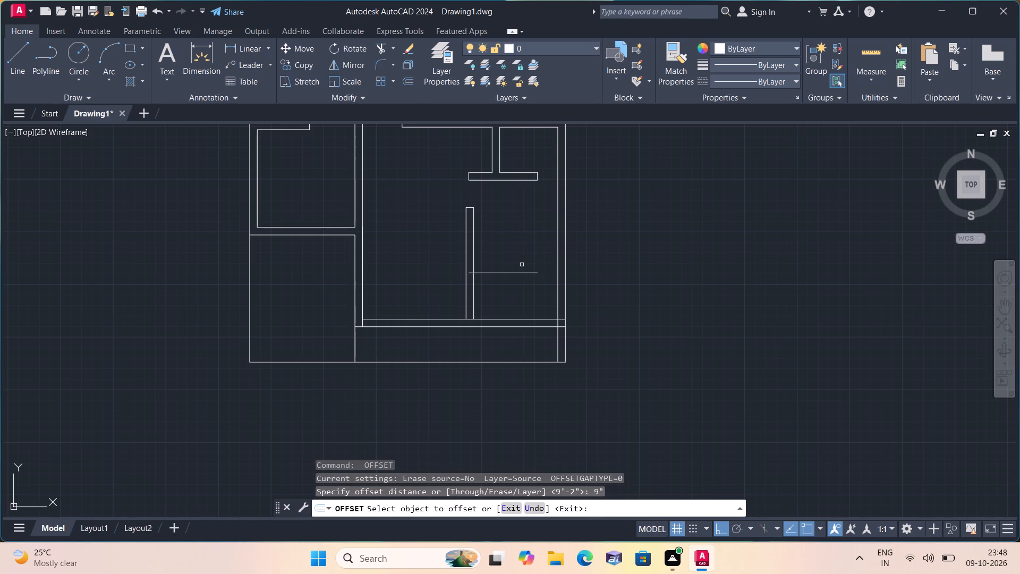
click(516, 271)
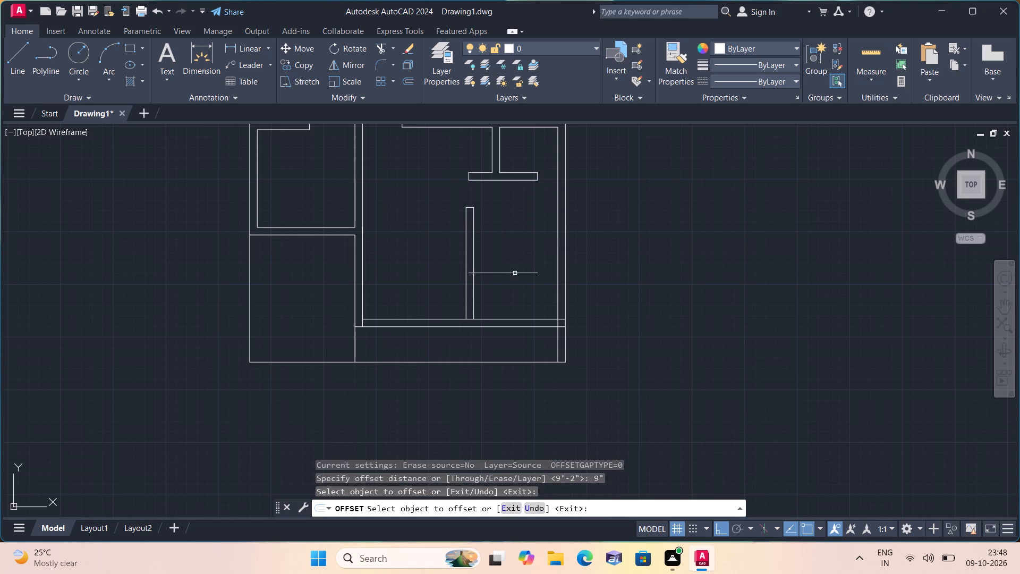
click(515, 273)
click(512, 292)
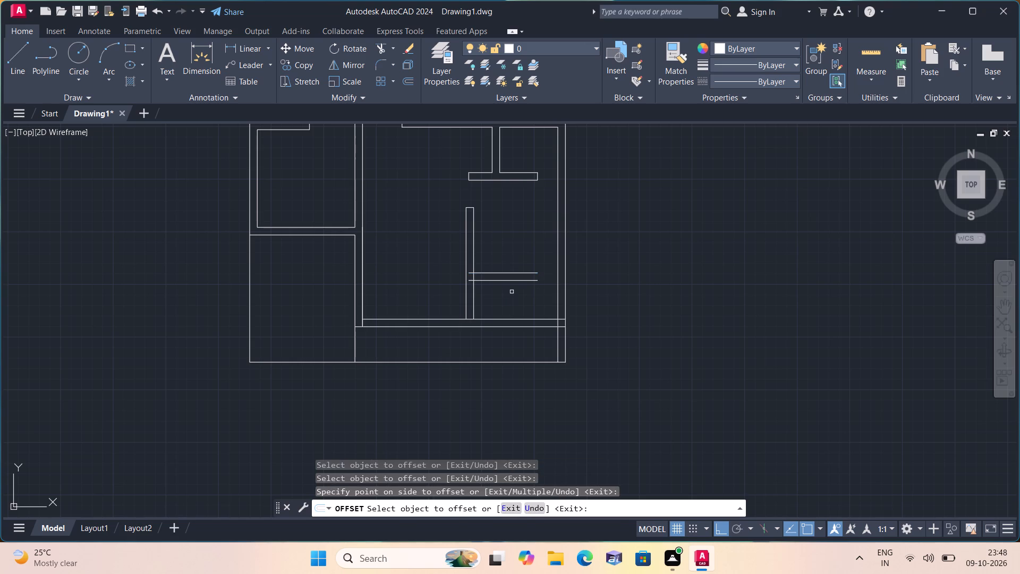
click(512, 292)
key(space)
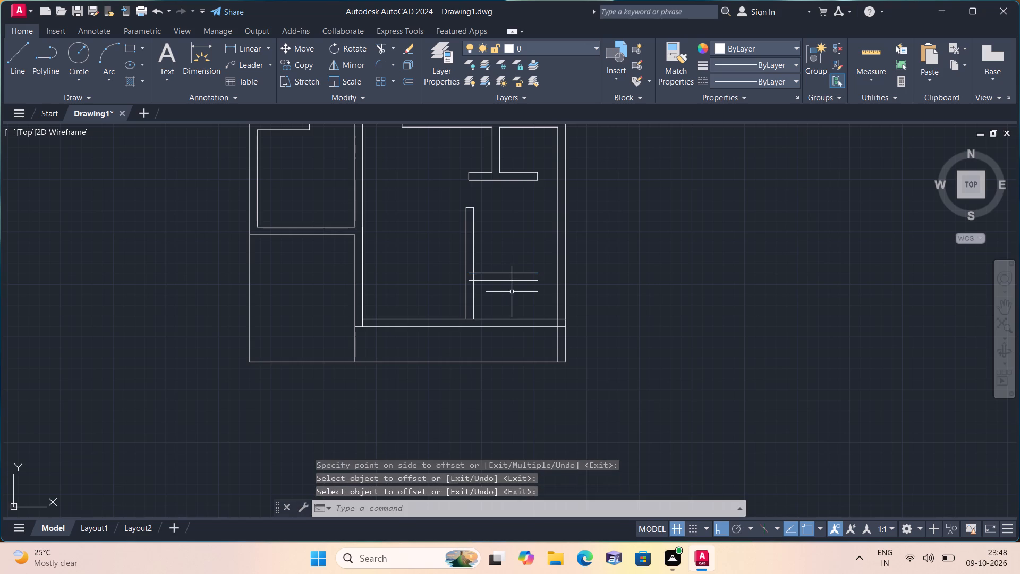
Extend both lines of the new 9" wall rightward to the outer face of the plan's right exterior wall.
text(exte)
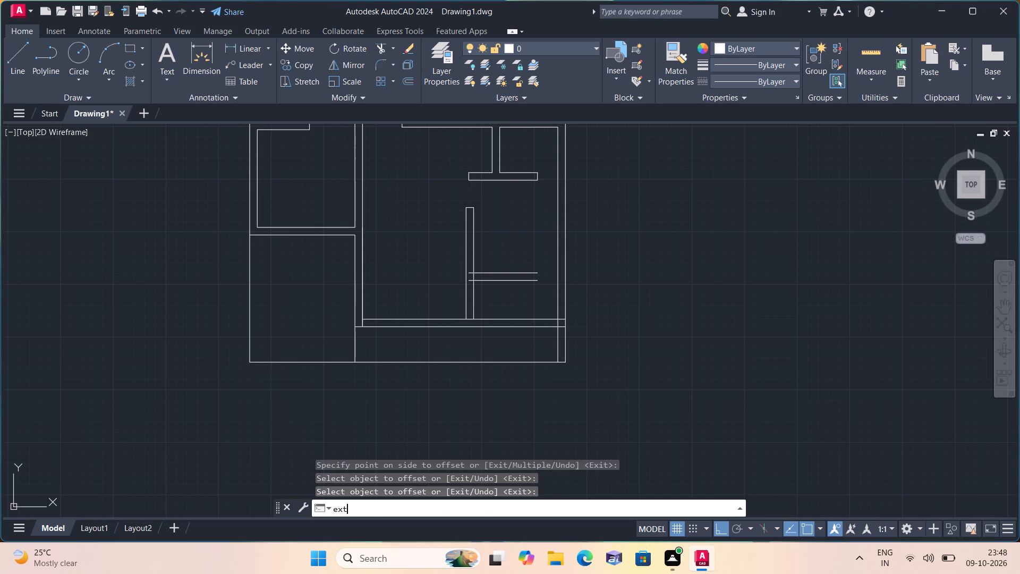
key(space)
drag(514, 236, 522, 291)
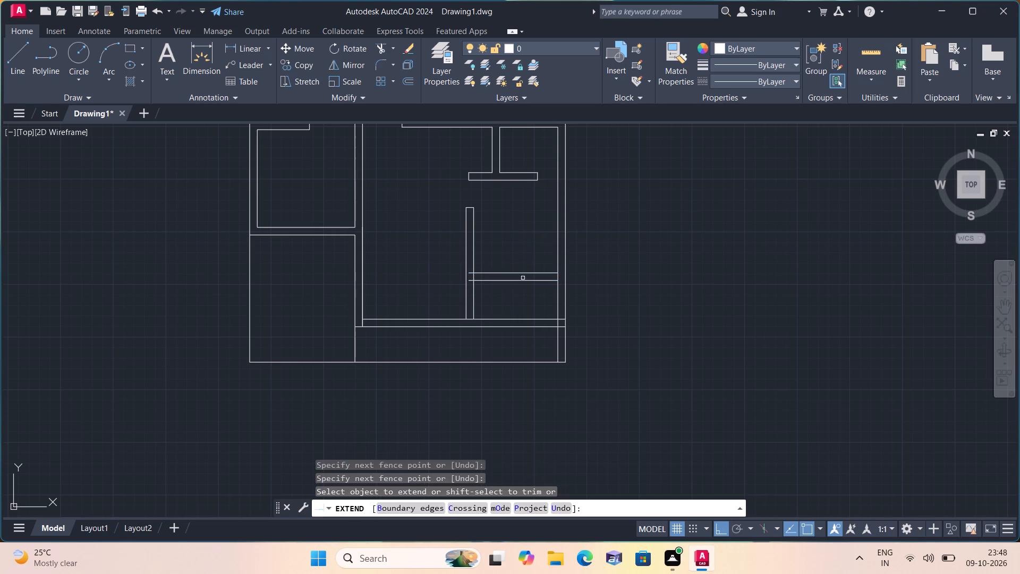
drag(525, 259, 533, 289)
key(space)
Trim the left stubs of both new wall lines back to the right face of the vertical partition.
text(trim)
key(space)
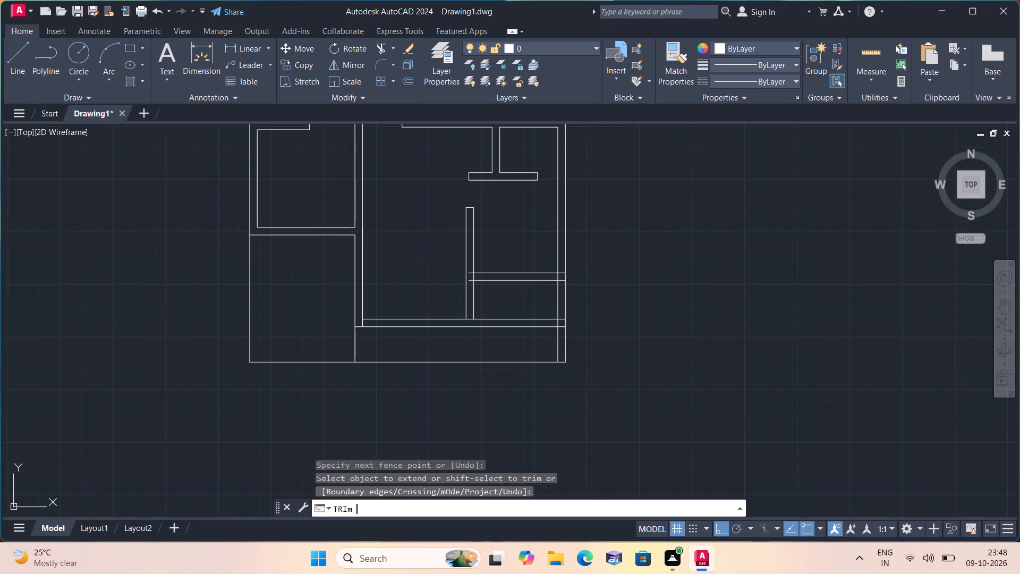
scroll(486, 273, up, 2)
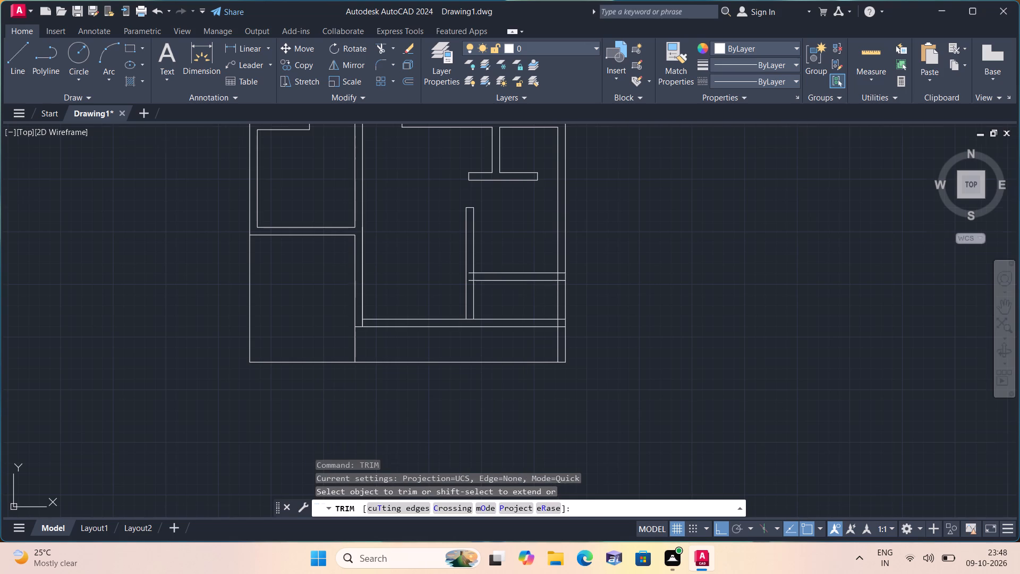
scroll(486, 272, up, 1)
click(418, 267)
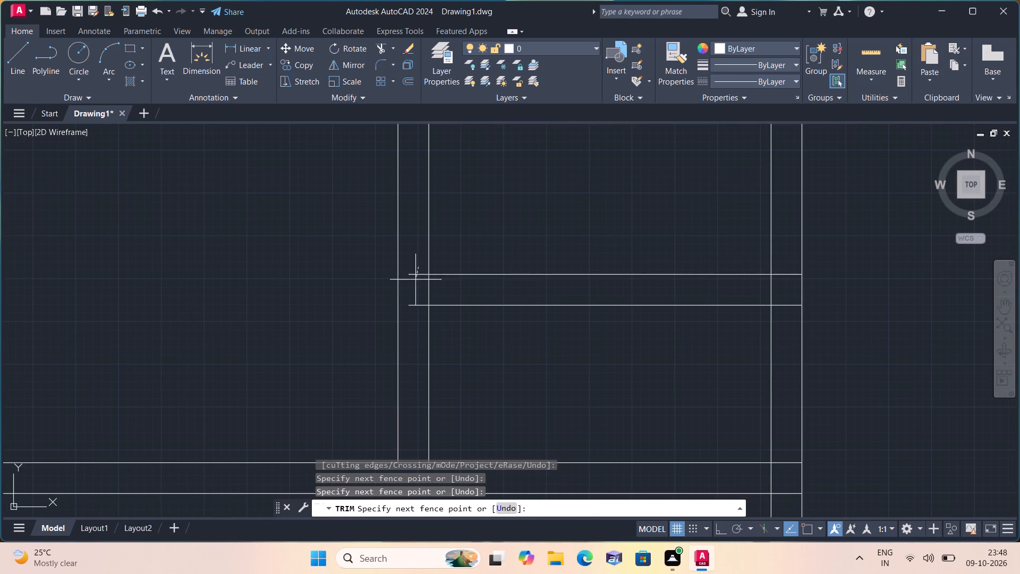
click(413, 310)
Trim the exterior wall's inner face between the new wall's lines and the top line's overhang inside the exterior wall.
scroll(413, 310, down, 1)
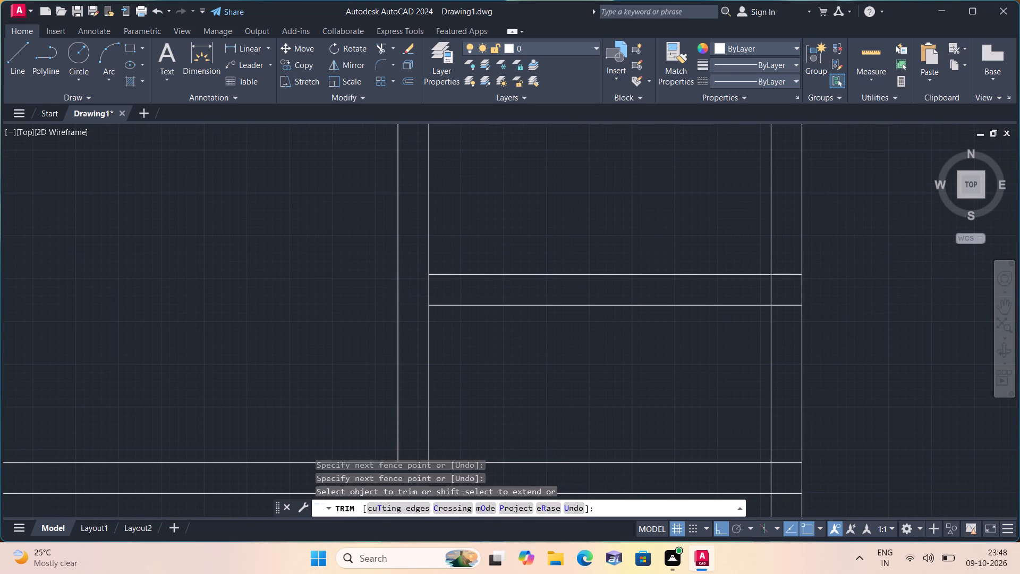
scroll(464, 299, down, 1)
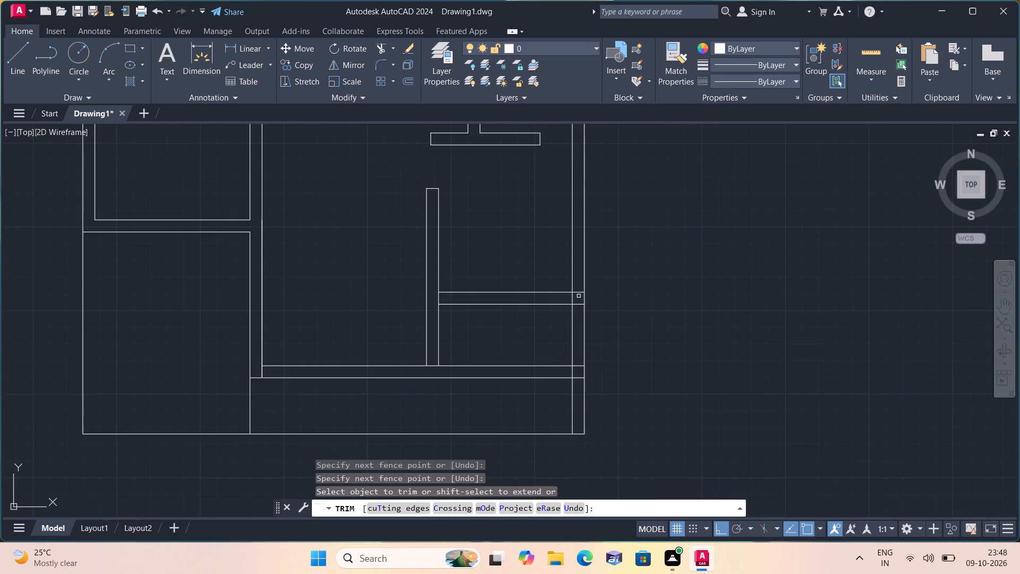
scroll(575, 296, up, 1)
click(569, 299)
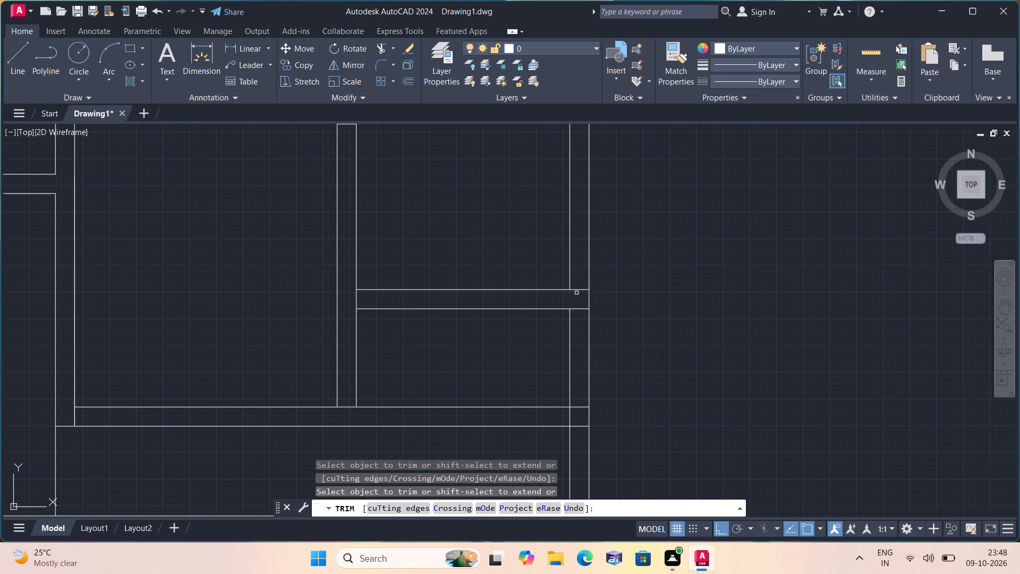
click(580, 284)
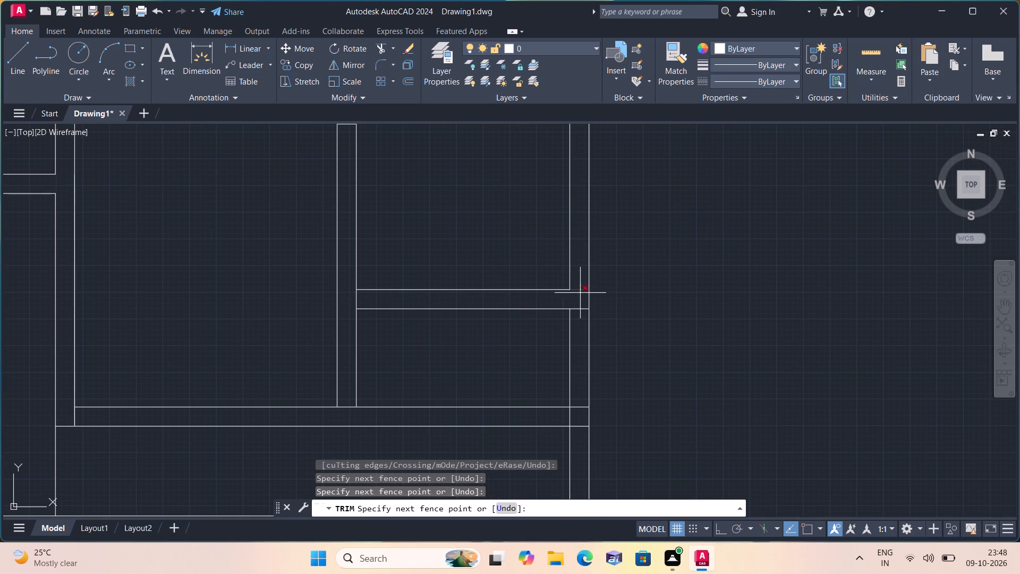
click(580, 294)
scroll(580, 294, down, 1)
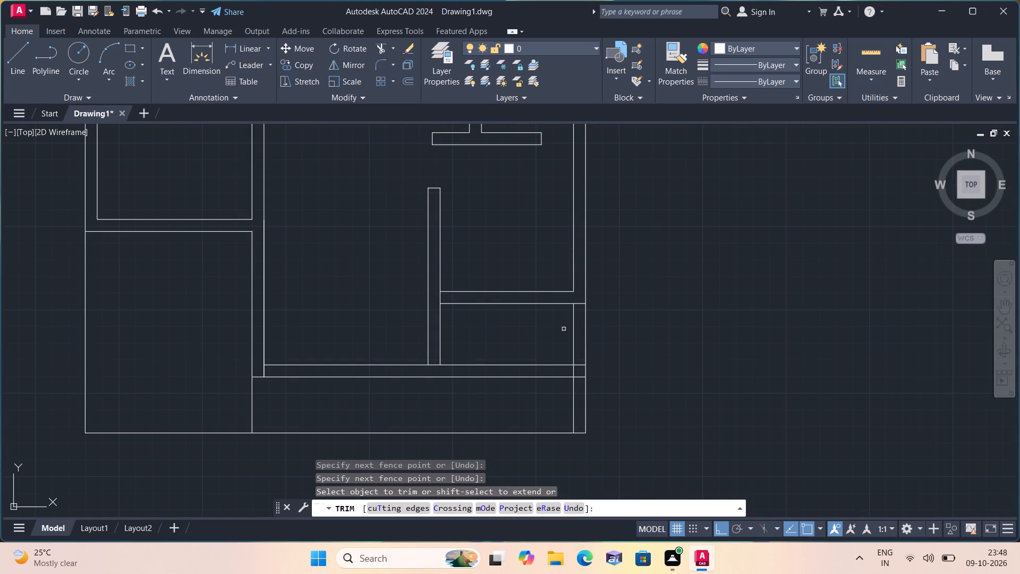
middle_drag(506, 336, 552, 316)
key(space)
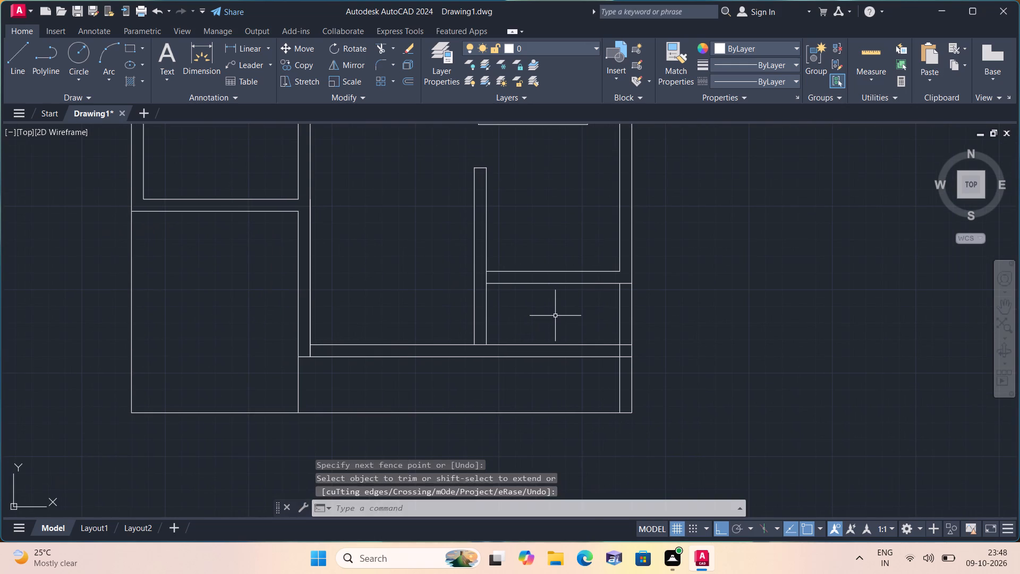
Draw a short vertical line across the new wall, a little to the right of the vertical partition.
text(l)
key(space)
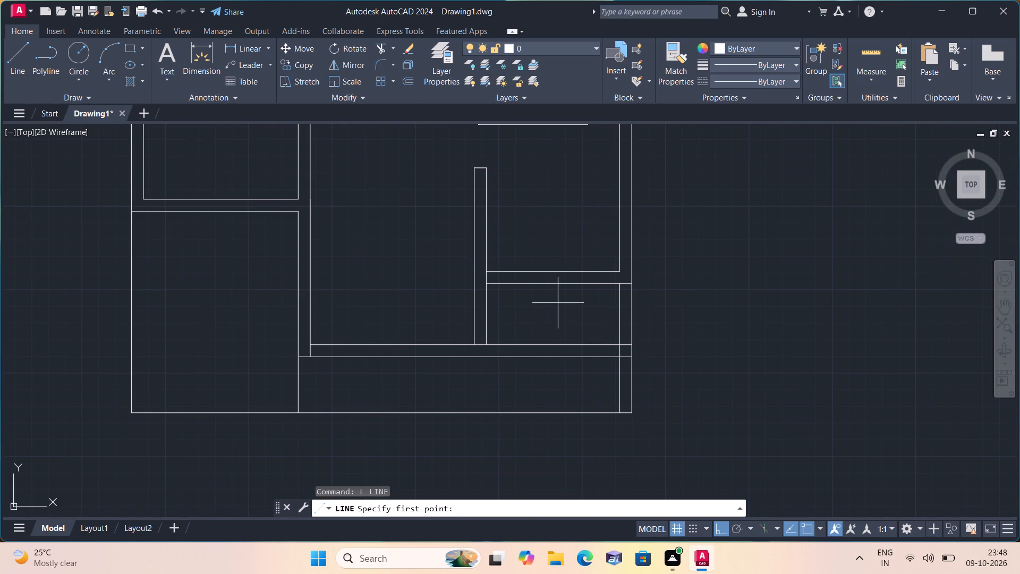
click(535, 271)
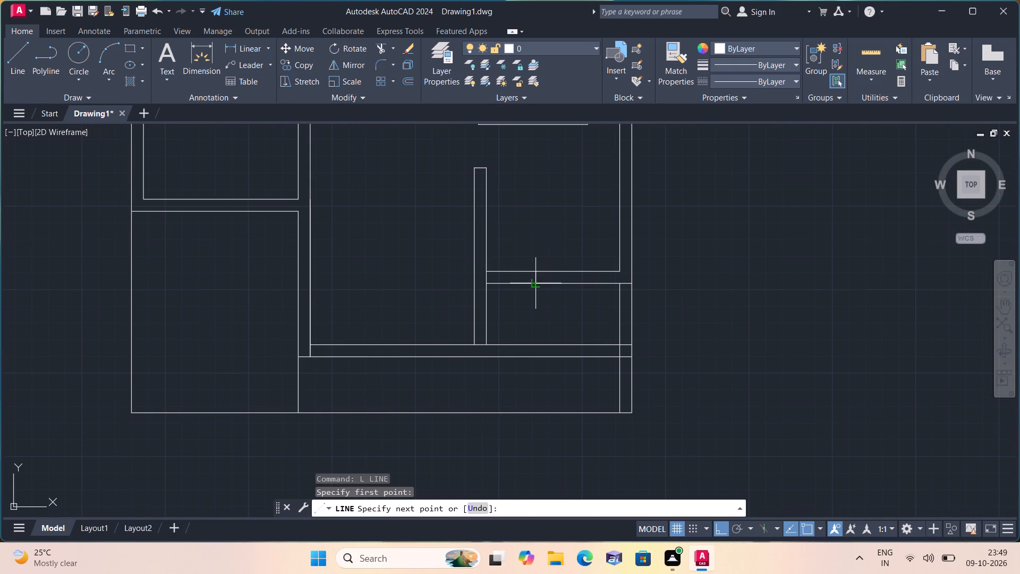
click(533, 286)
key(space)
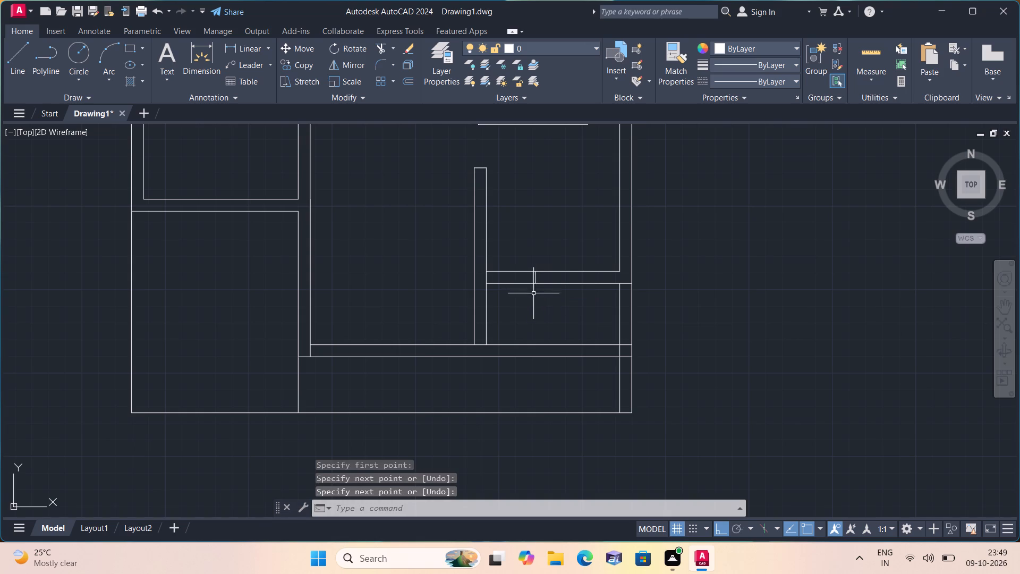
Trim both wall lines between the vertical partition and the short end line to create an opening.
text(trim)
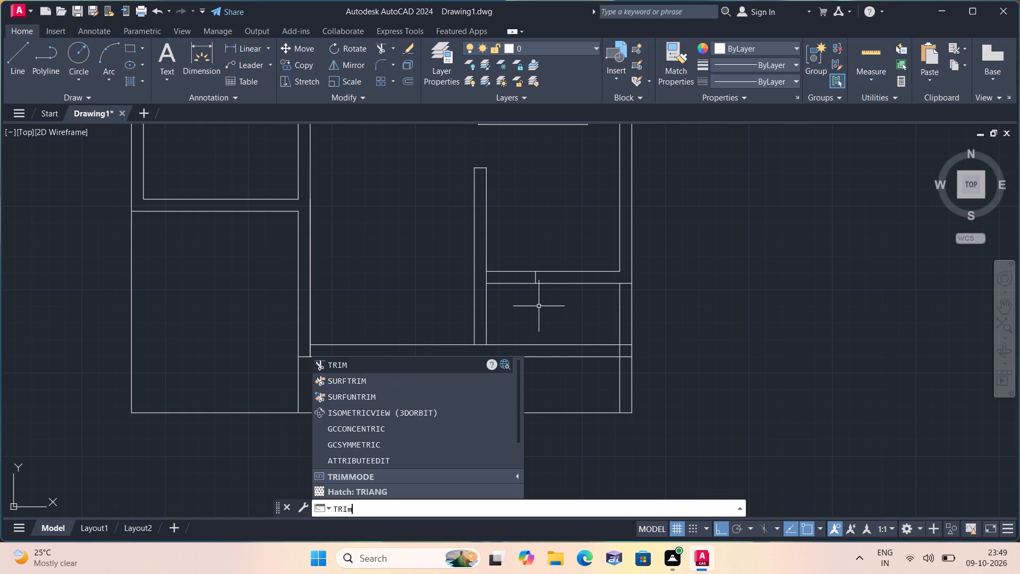
key(space)
drag(511, 241, 509, 249)
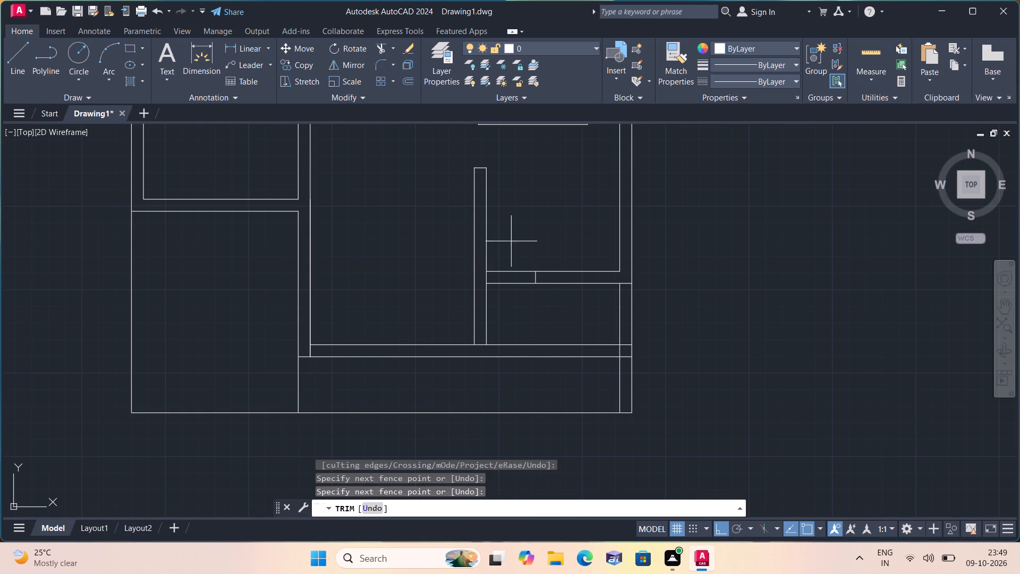
click(511, 296)
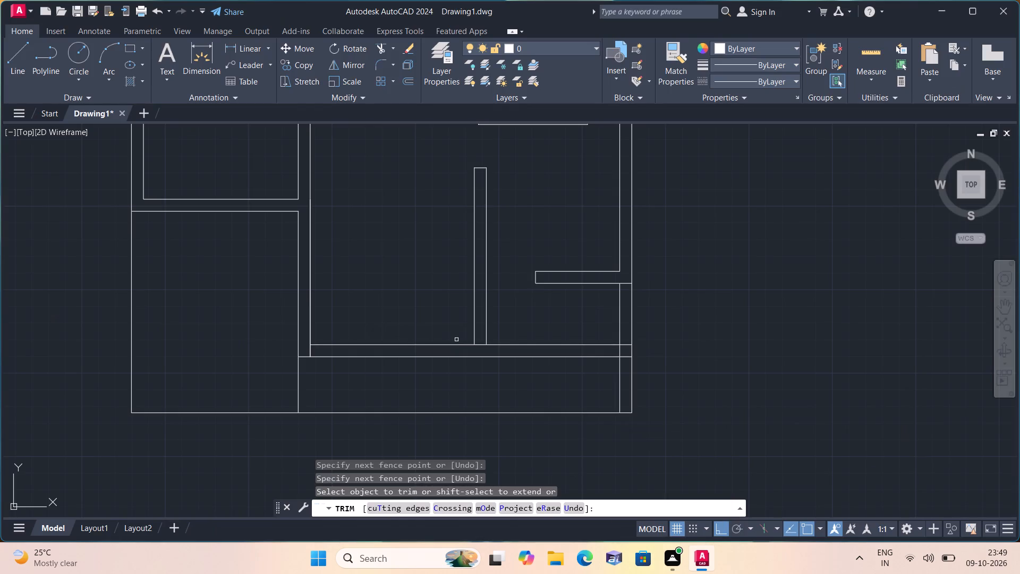
middle_drag(456, 340, 389, 274)
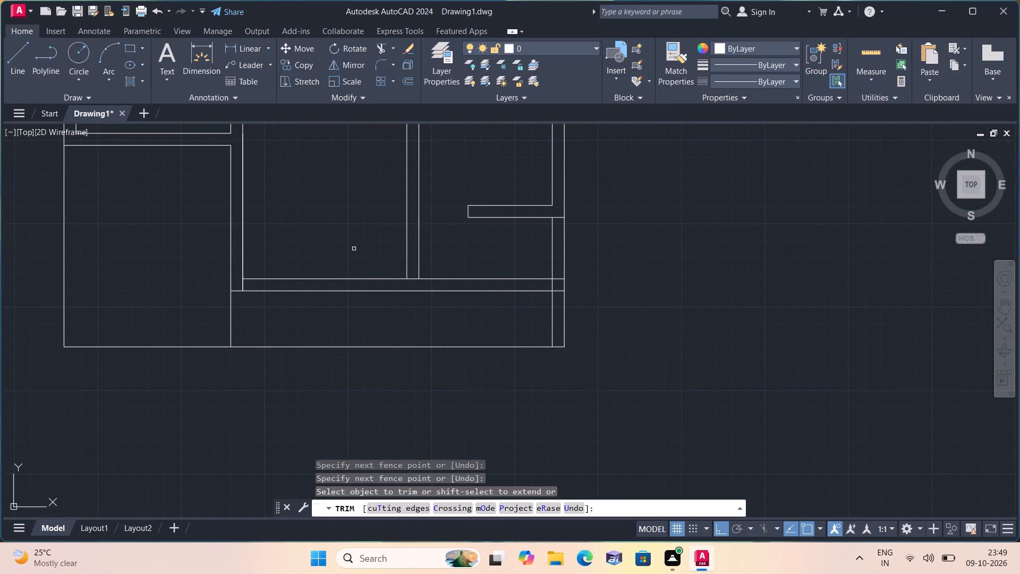
Draw a short vertical line across the lower horizontal wall, just left of the vertical partition.
text(l)
key(space)
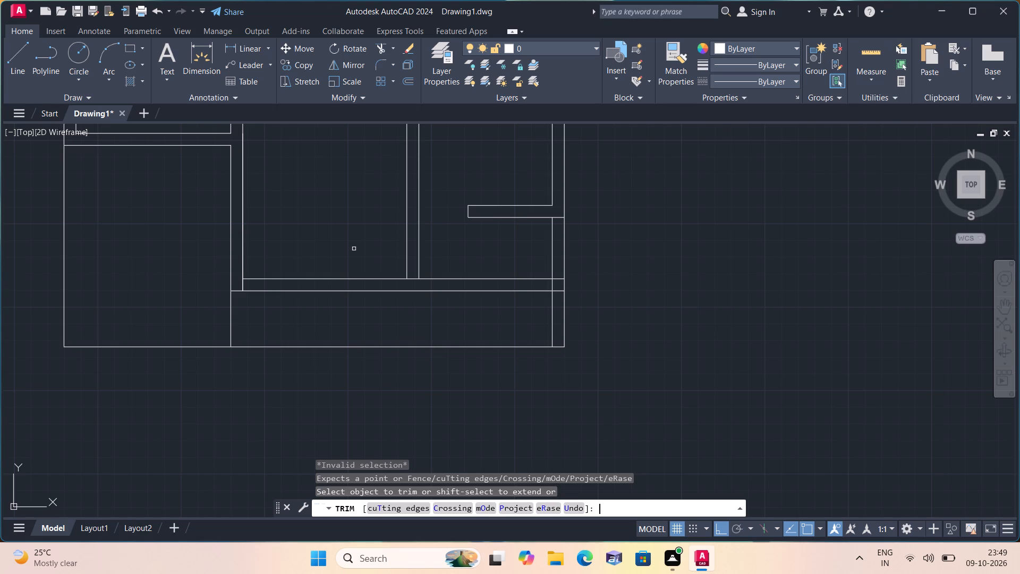
key(Escape)
text(l)
key(space)
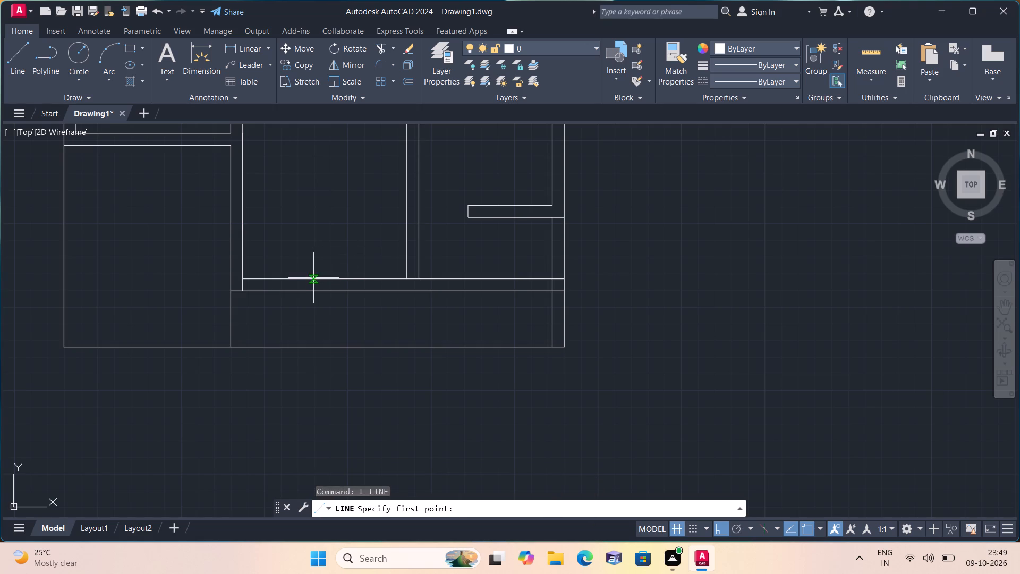
scroll(371, 285, up, 1)
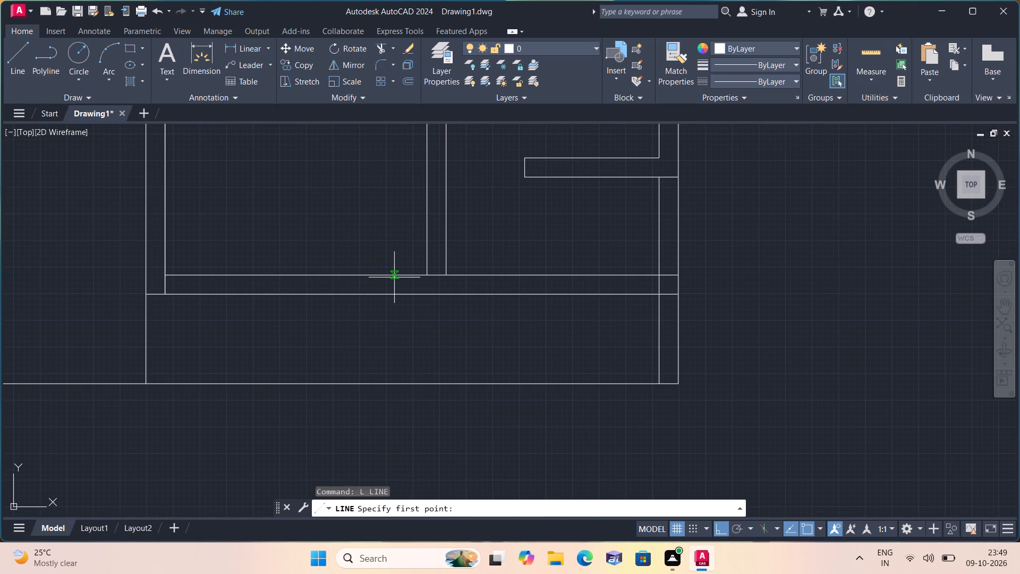
click(402, 275)
click(403, 297)
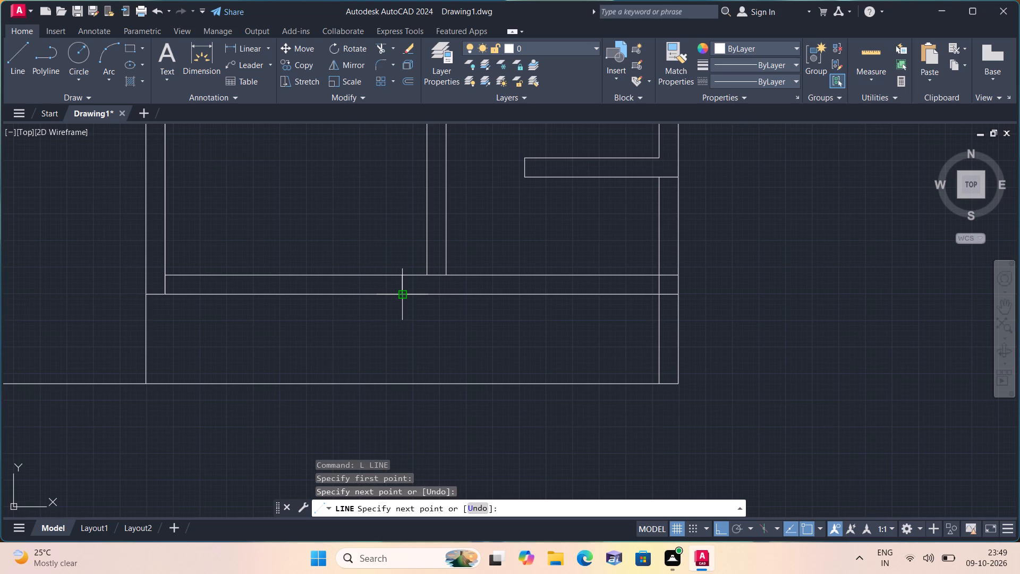
key(space)
Draw two more short vertical lines across the same horizontal wall, farther left from the first one.
key(space)
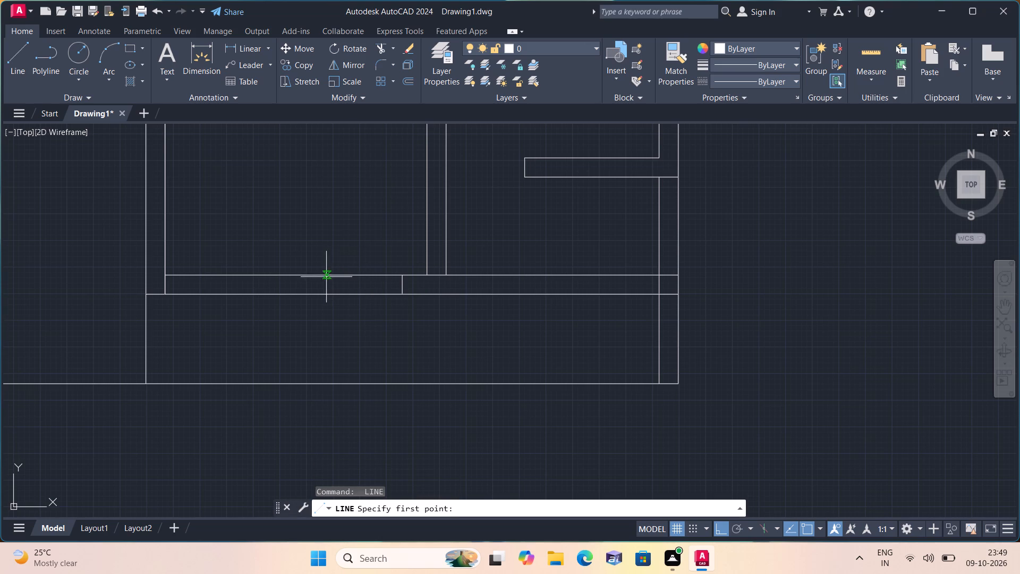
click(326, 276)
click(324, 296)
key(space)
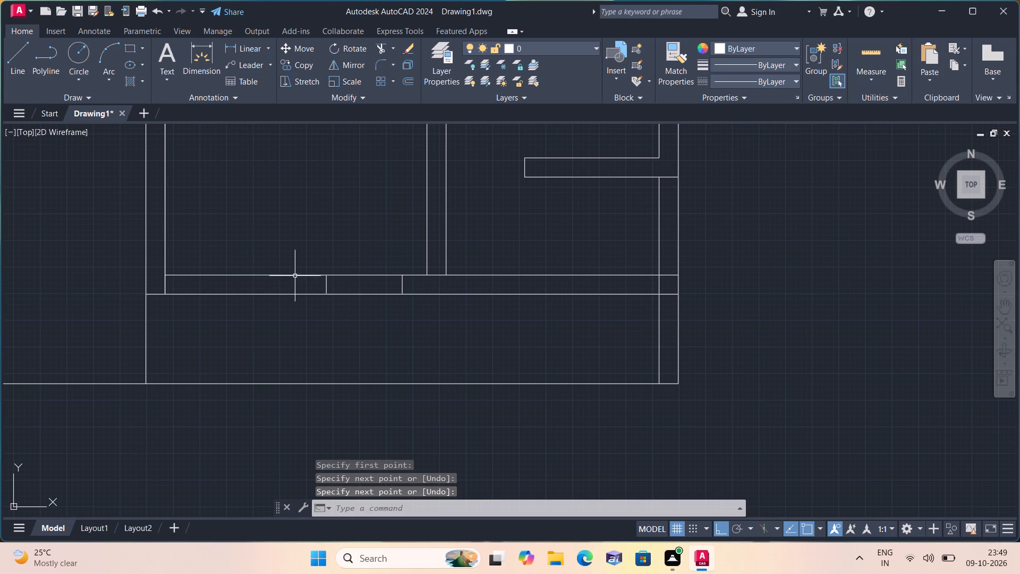
key(space)
click(297, 273)
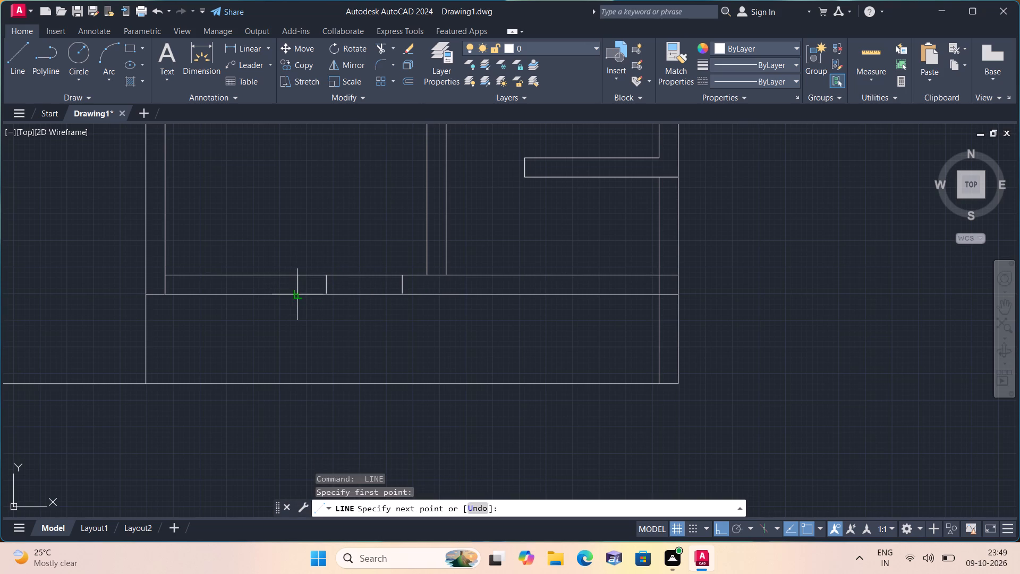
click(295, 293)
key(space)
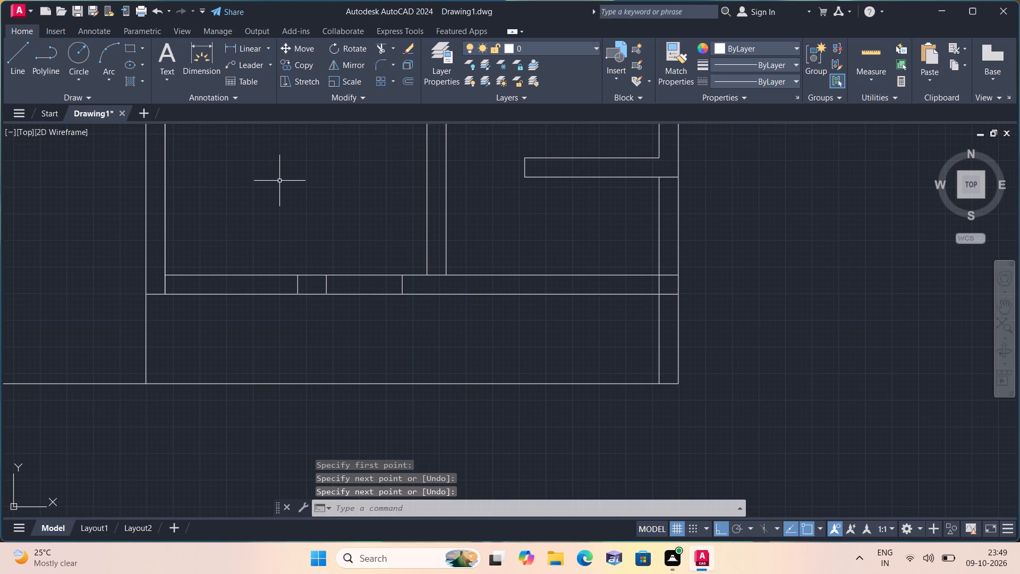
Trim both horizontal wall lines between the left vertical wall and the leftmost short line to create an opening.
text(trim)
key(space)
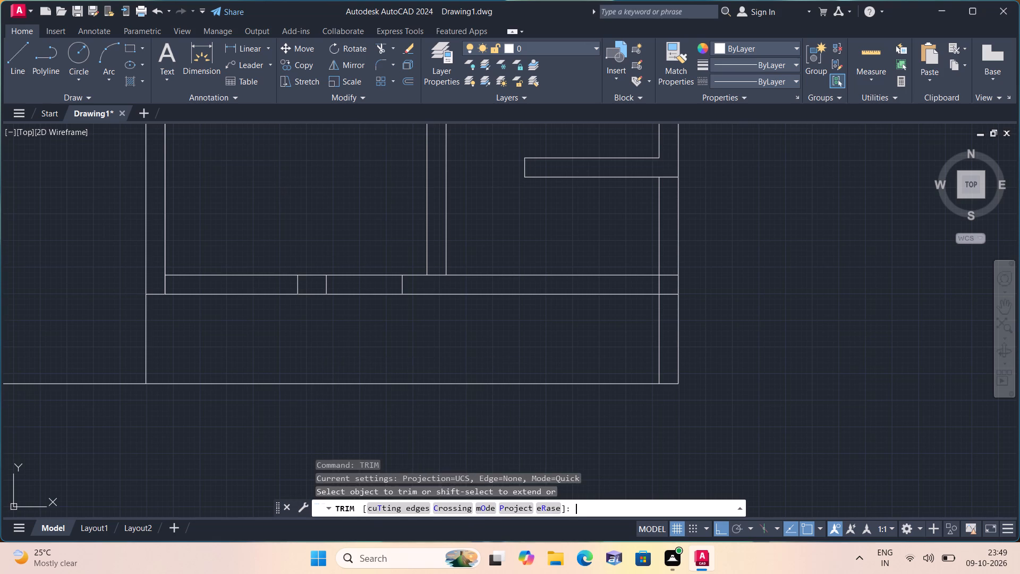
scroll(279, 181, up, 1)
drag(271, 221, 255, 259)
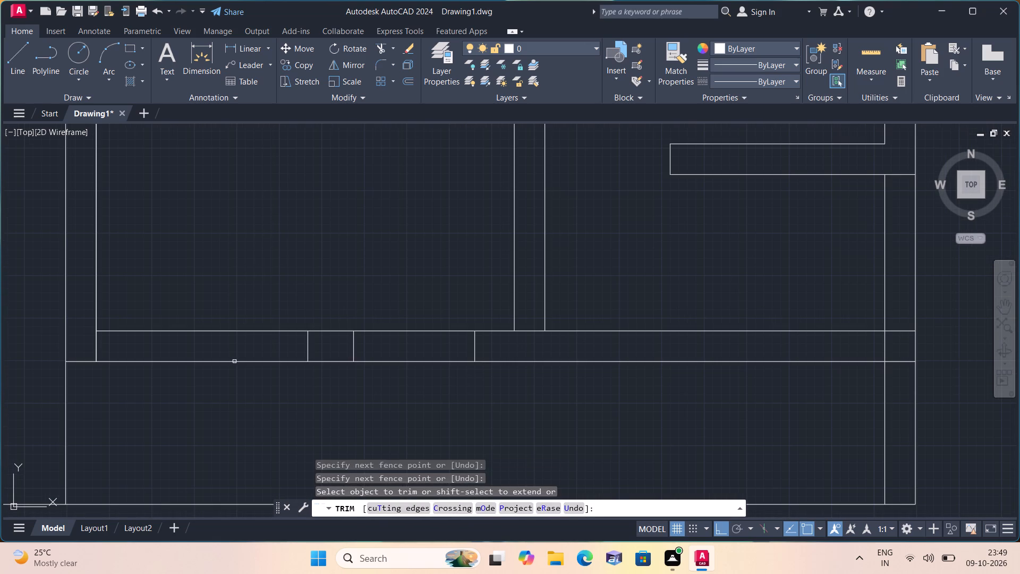
drag(231, 374, 248, 261)
middle_drag(248, 262, 240, 216)
scroll(240, 211, down, 1)
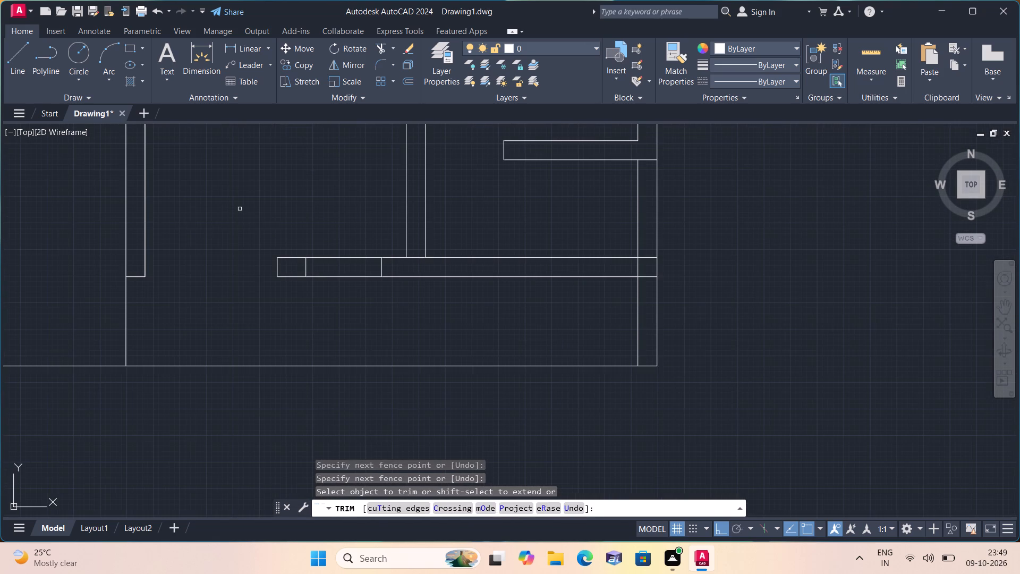
key(space)
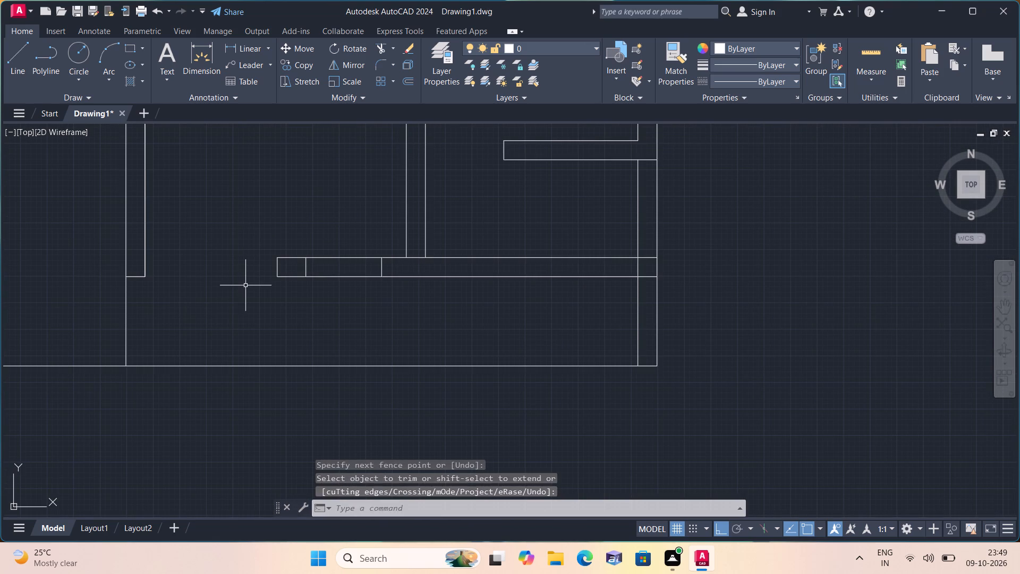
Extend both faces of the vertical partition through the horizontal wall down to the bottom exterior line.
text(exte)
key(space)
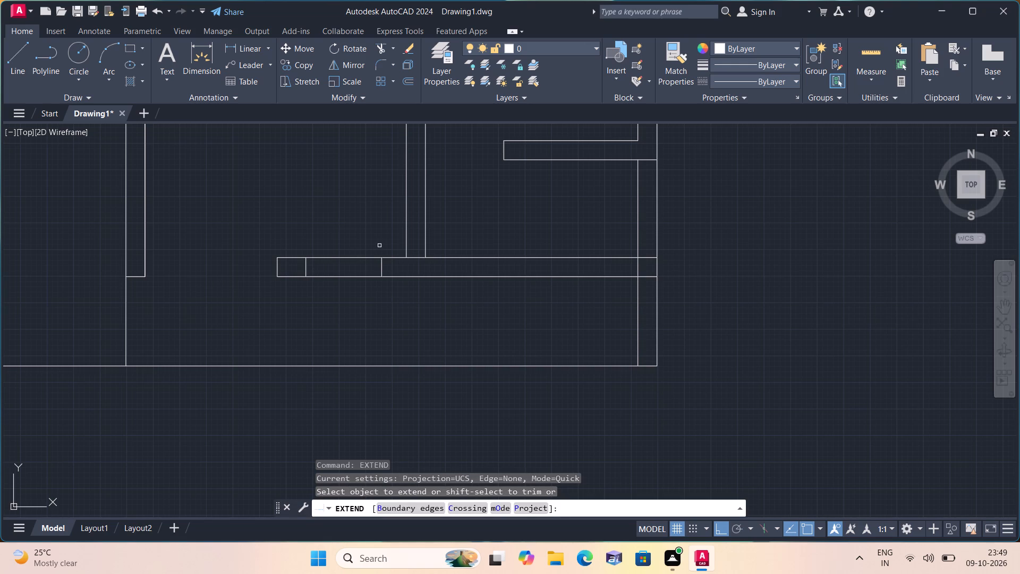
drag(396, 239, 410, 234)
click(465, 237)
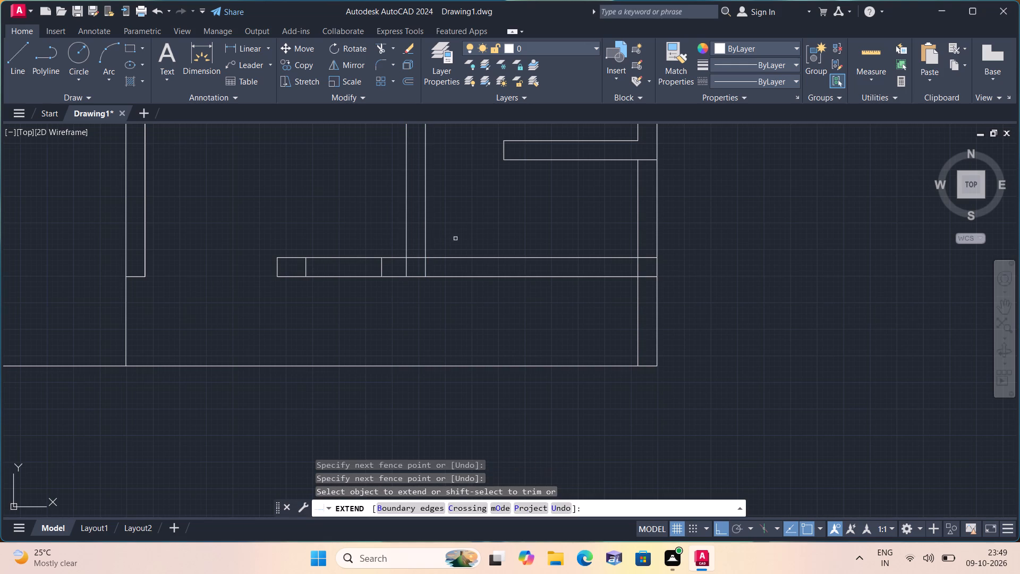
drag(356, 213, 454, 233)
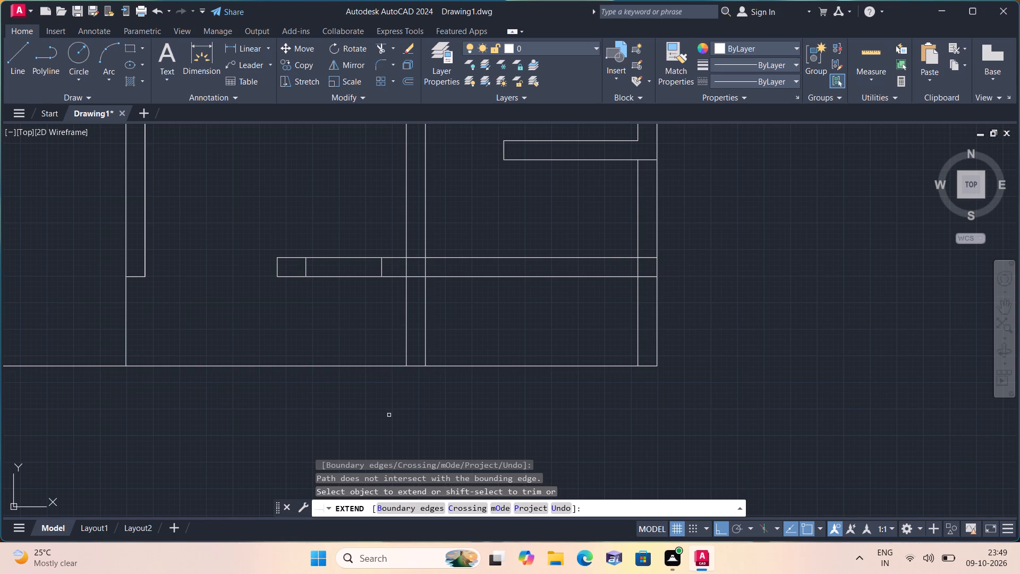
key(space)
Trim the partition's left face inside the horizontal wall and the horizontal wall lines between the partition's two faces.
text(trim)
key(space)
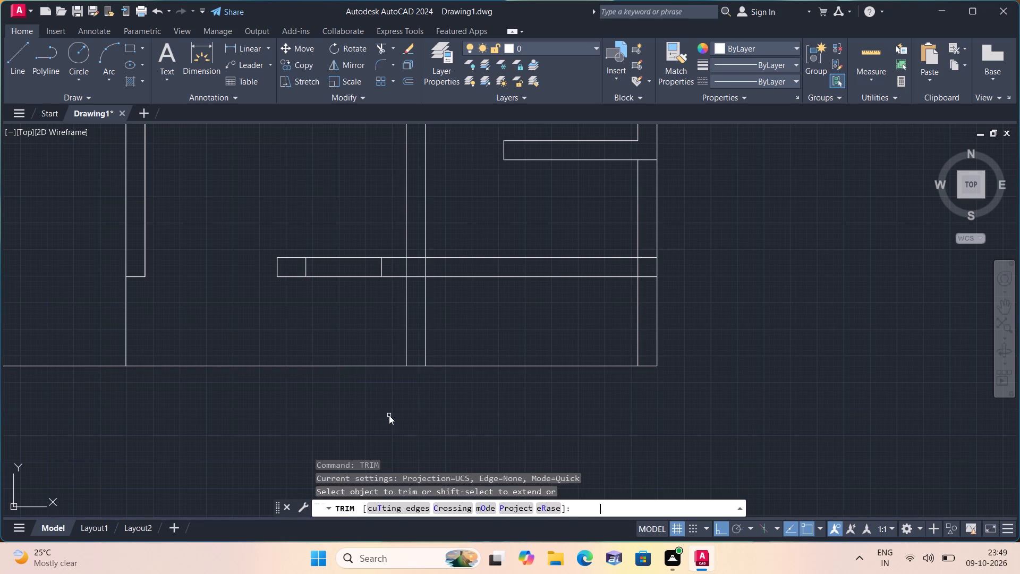
click(405, 265)
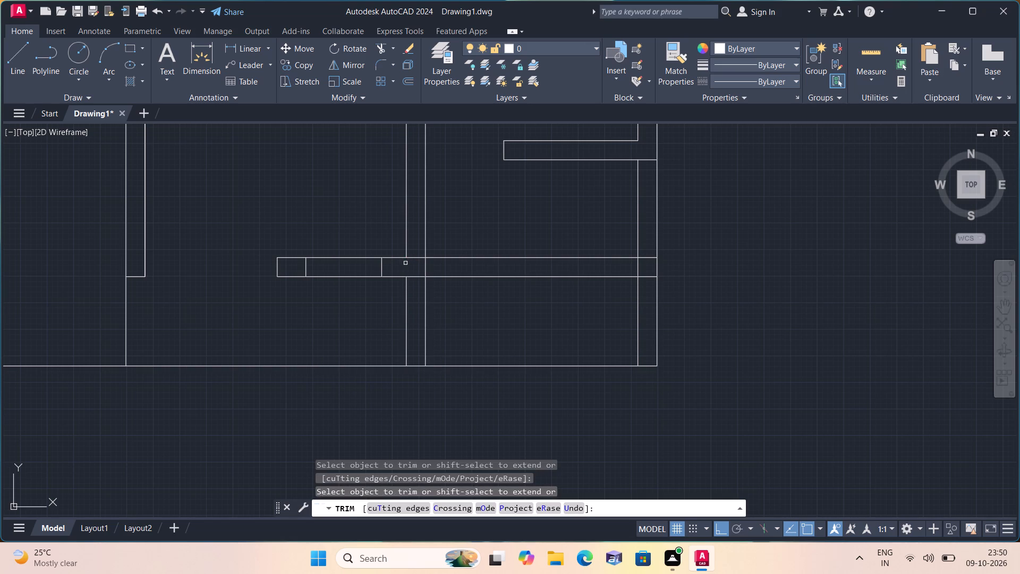
click(412, 249)
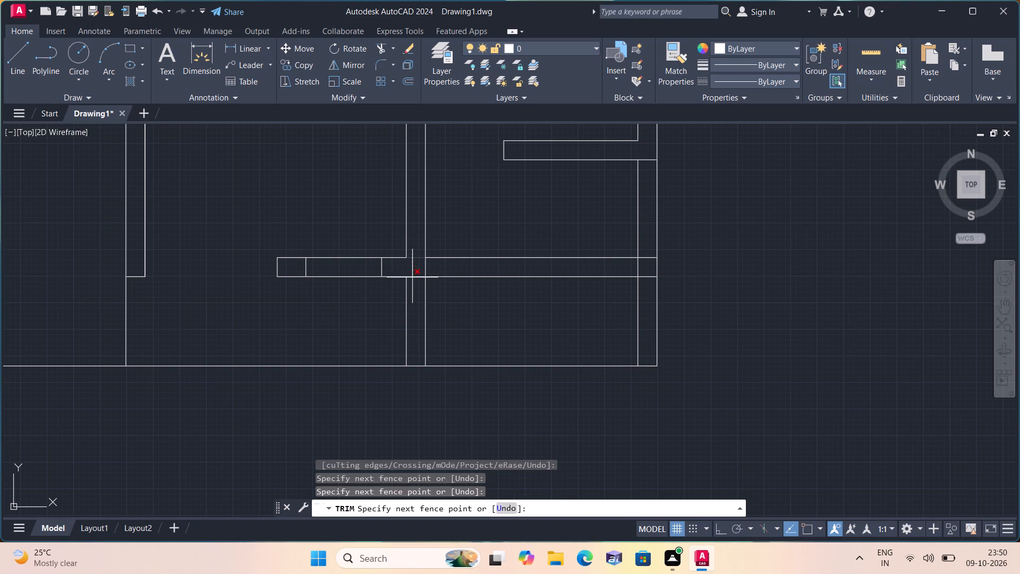
click(412, 280)
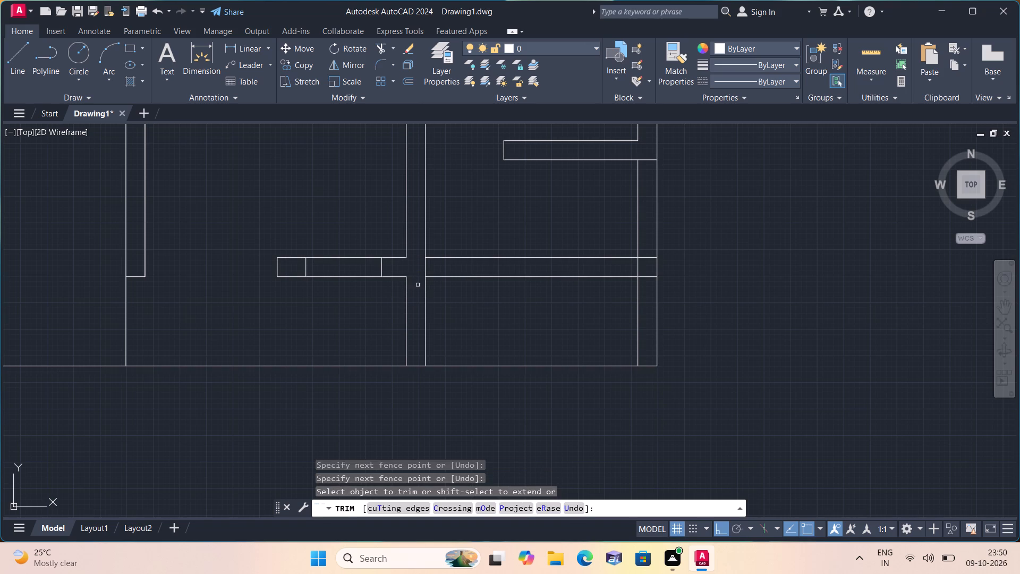
Trim away both horizontal wall lines from the partition to the right exterior wall, including their stubs inside that wall.
click(512, 232)
click(508, 296)
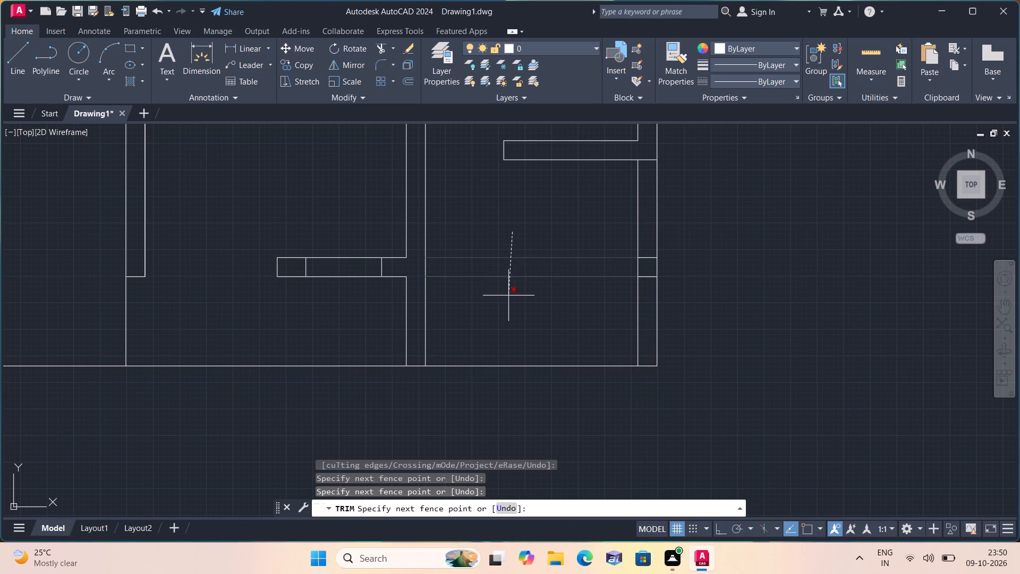
click(643, 253)
click(647, 283)
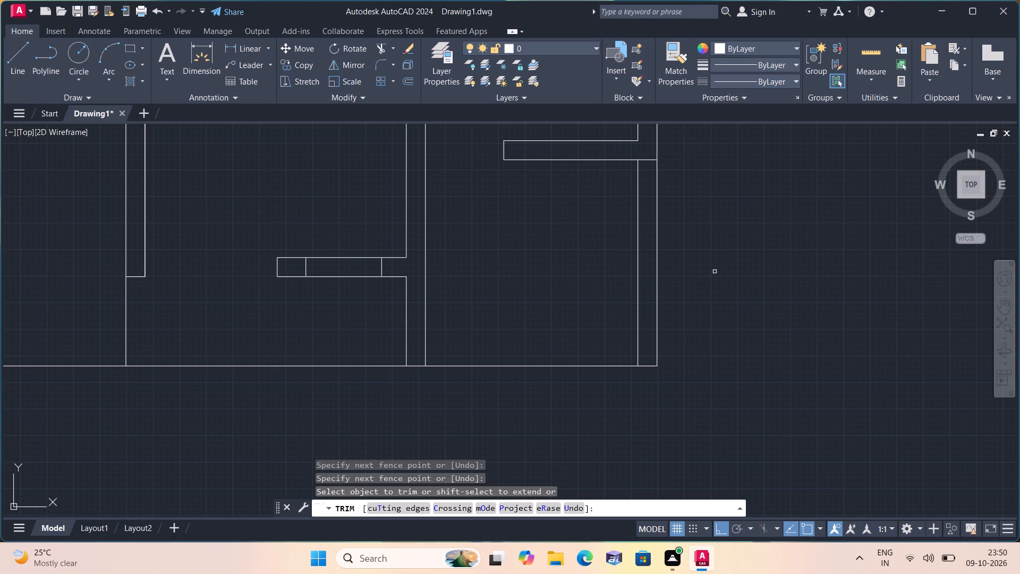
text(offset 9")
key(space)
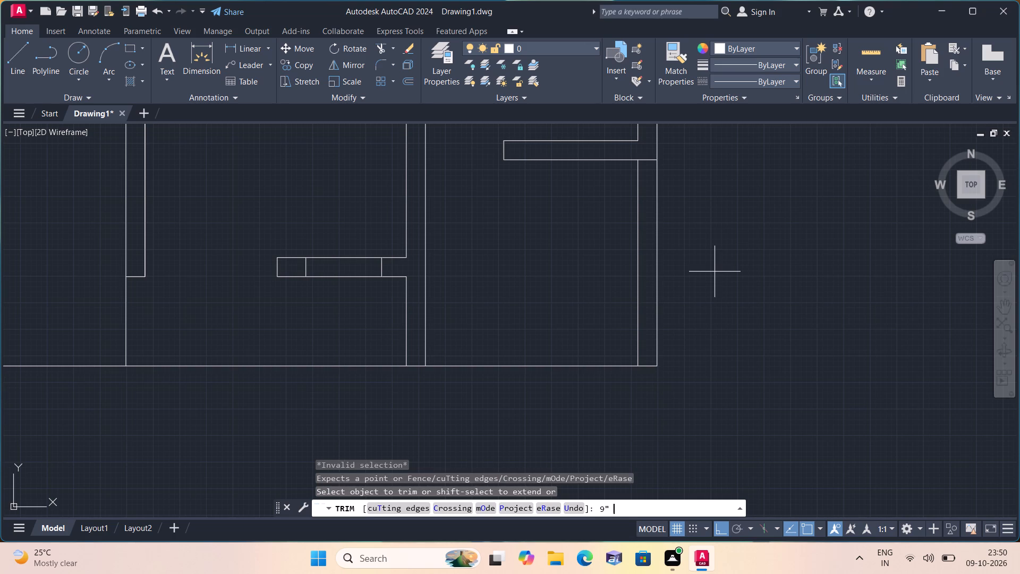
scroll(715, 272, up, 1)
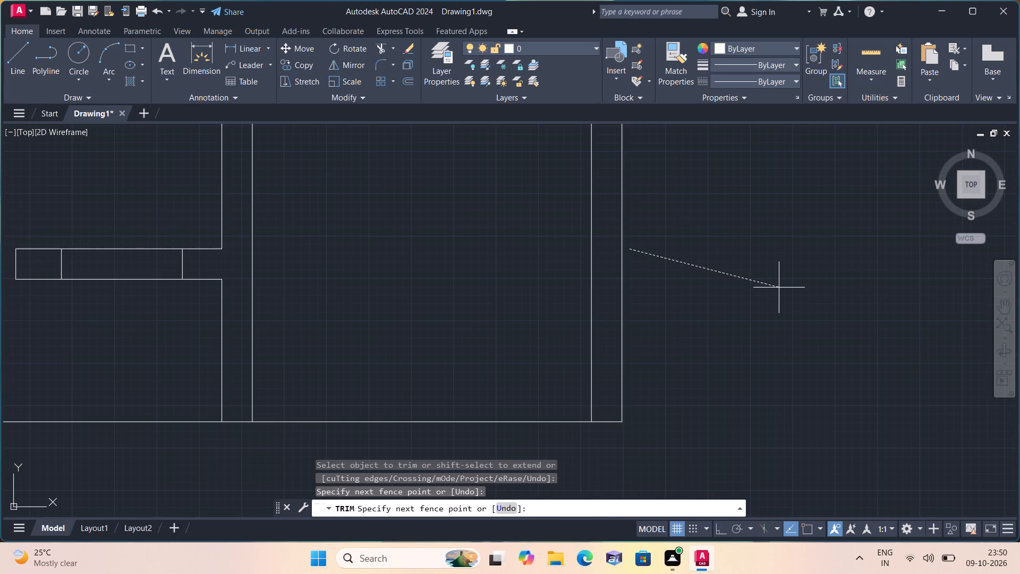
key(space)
Offset the bottom exterior line 9" upward to form the inner face of the bottom wall.
text(off)
key(space)
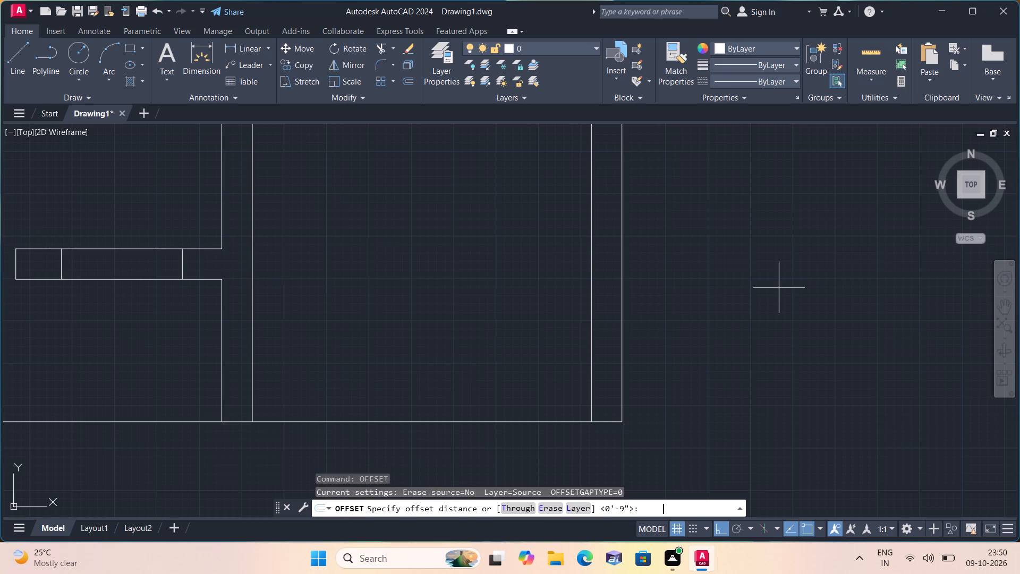
text(9")
key(space)
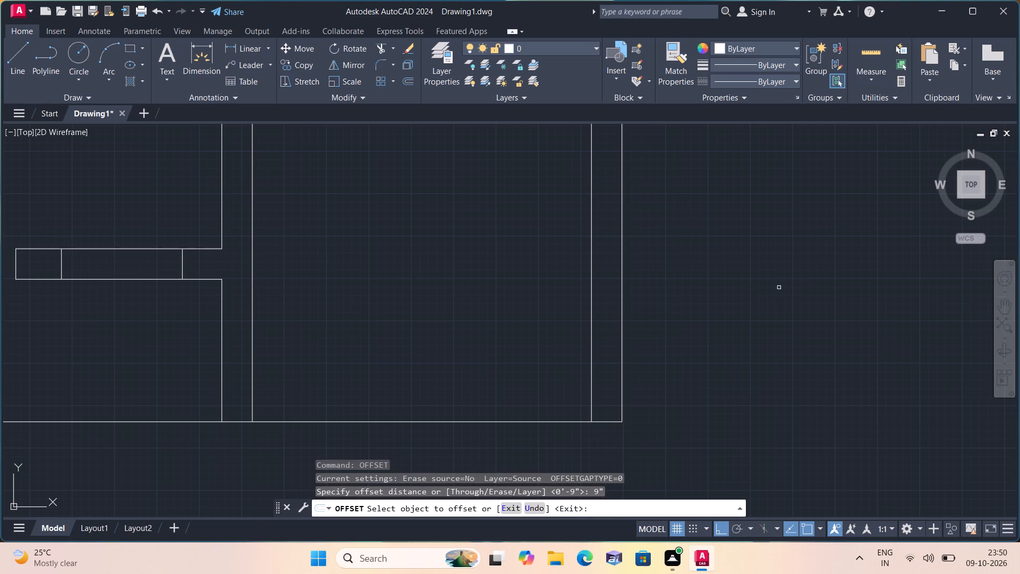
scroll(628, 327, down, 1)
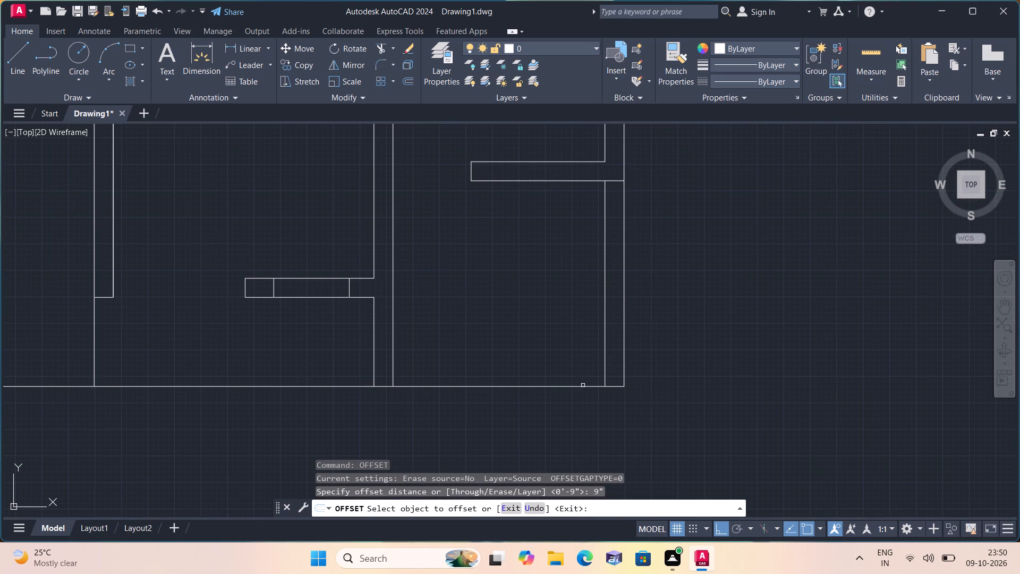
click(583, 385)
click(569, 344)
scroll(529, 317, down, 1)
middle_drag(529, 317, 580, 316)
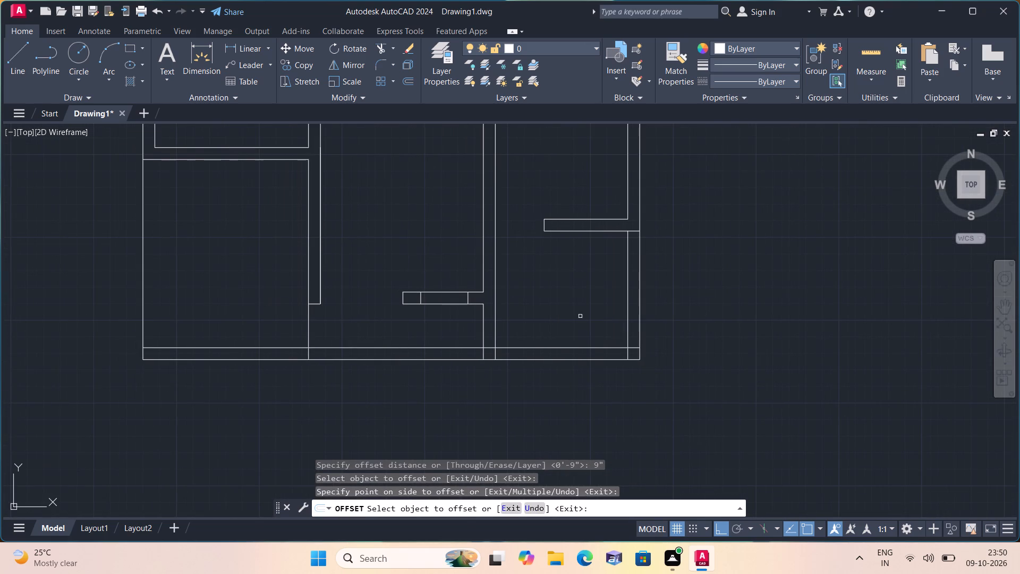
key(space)
Trim away the new inner bottom line left of the vertical partition, in both the middle bay and the left room.
text(trim)
key(space)
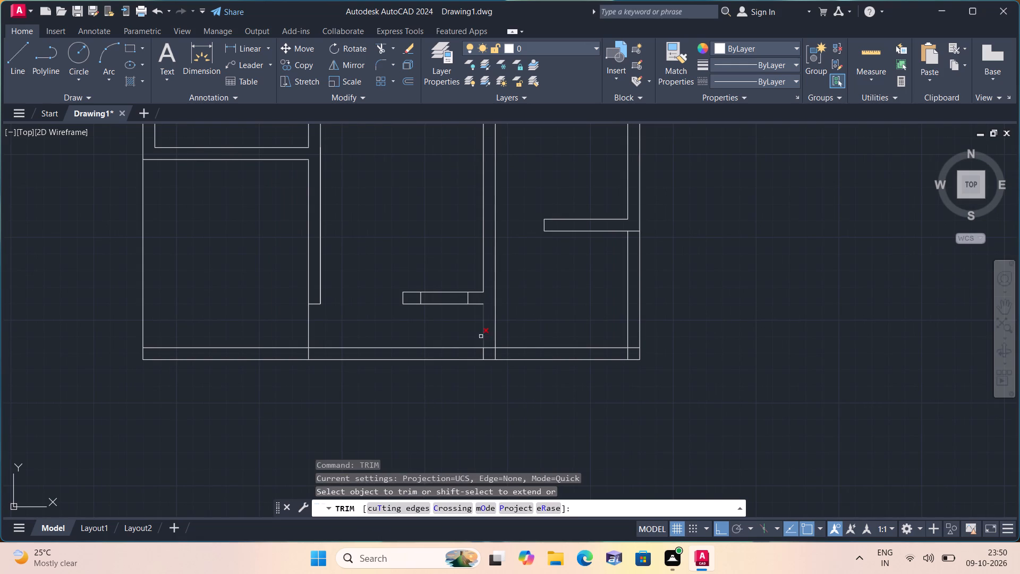
click(462, 347)
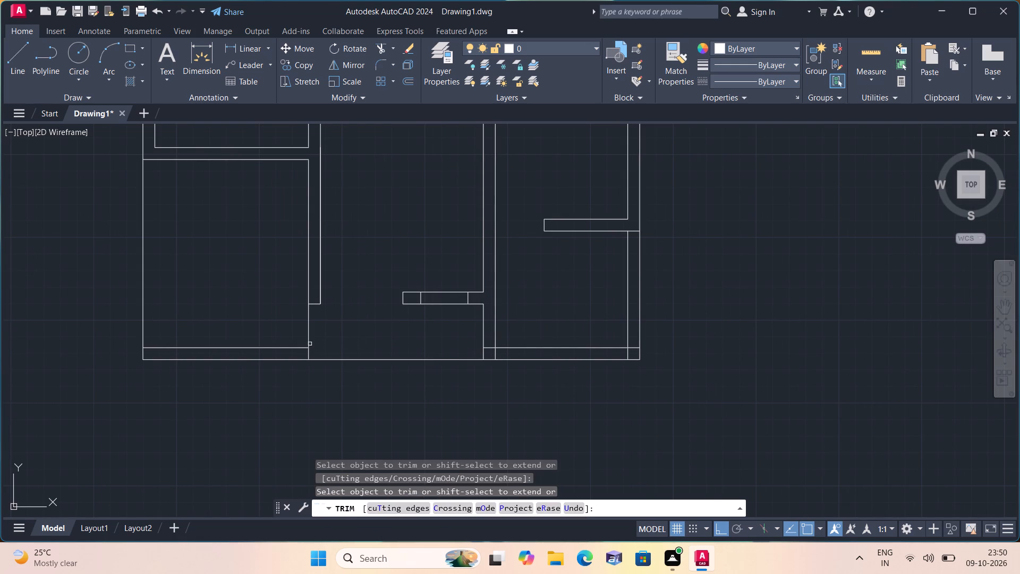
click(295, 346)
Trim the overlapping inner-face segments at the partition and right exterior wall to clean both bottom corners of the lower-right room.
scroll(448, 345, up, 1)
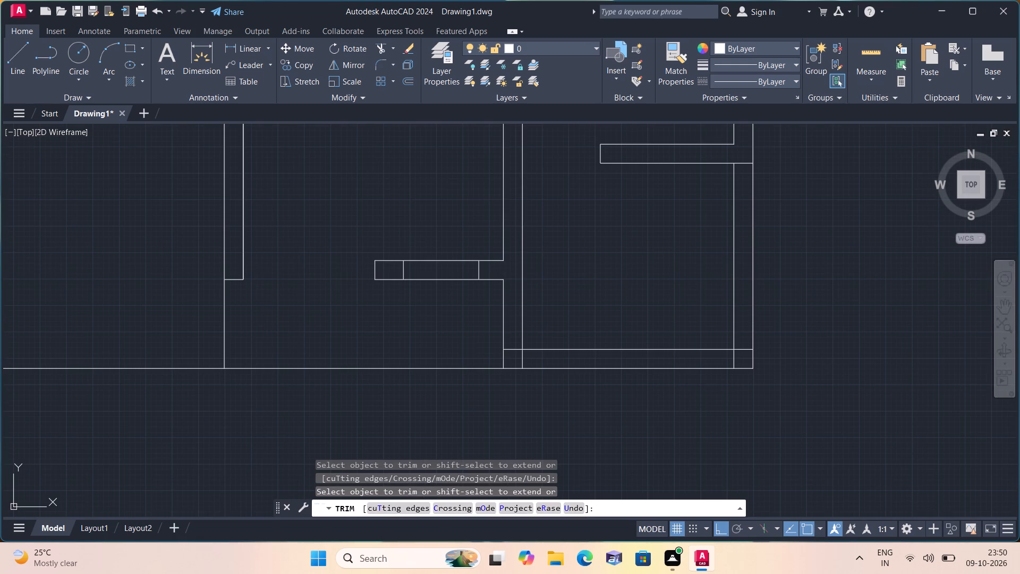
click(511, 349)
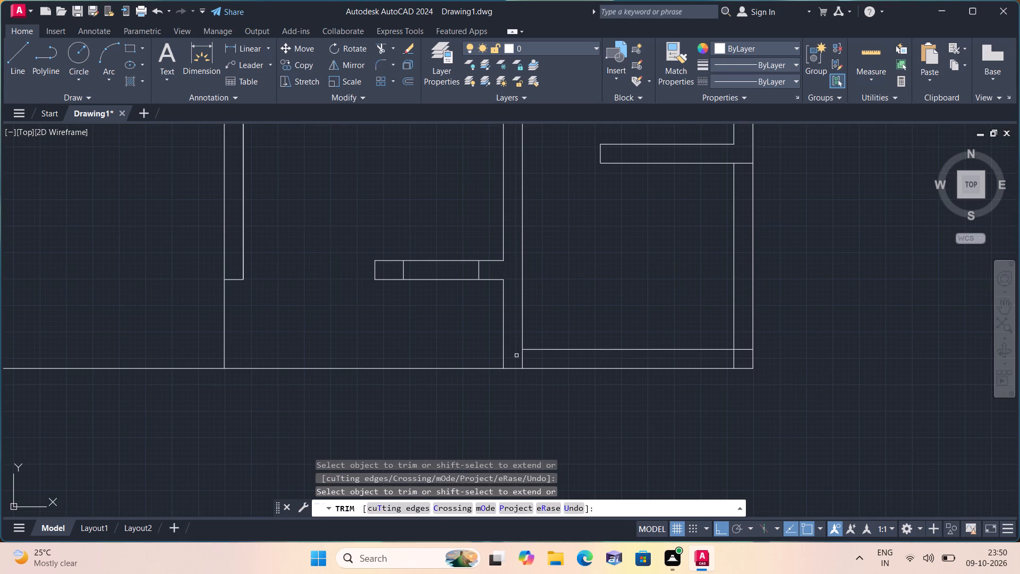
click(521, 356)
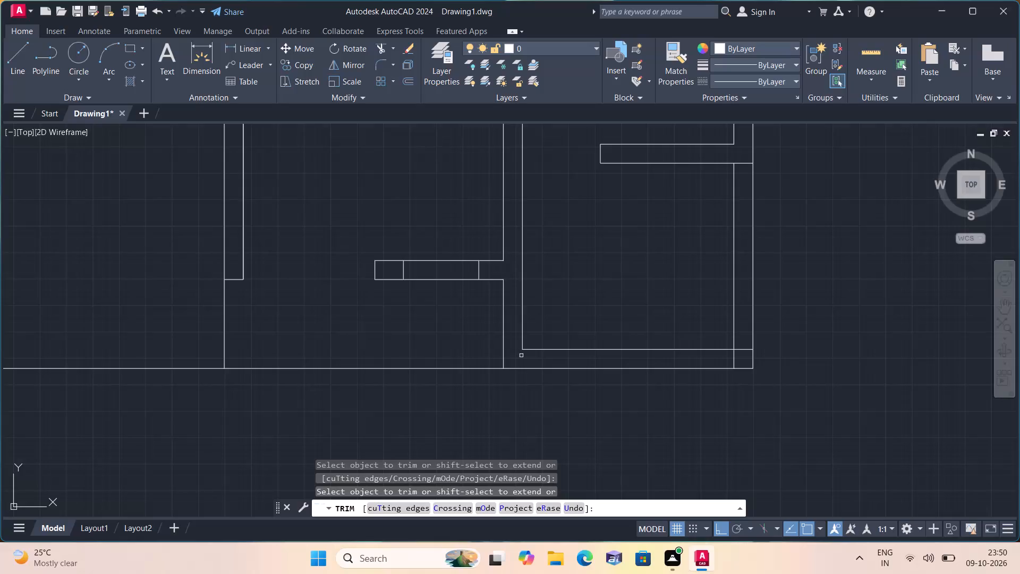
click(737, 360)
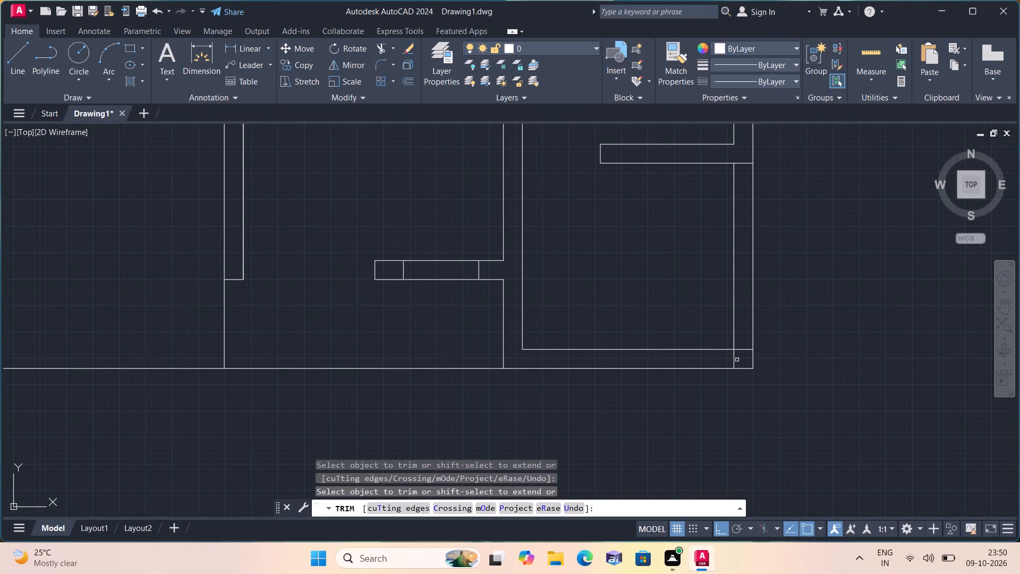
click(739, 349)
click(734, 358)
middle_drag(801, 313, 797, 352)
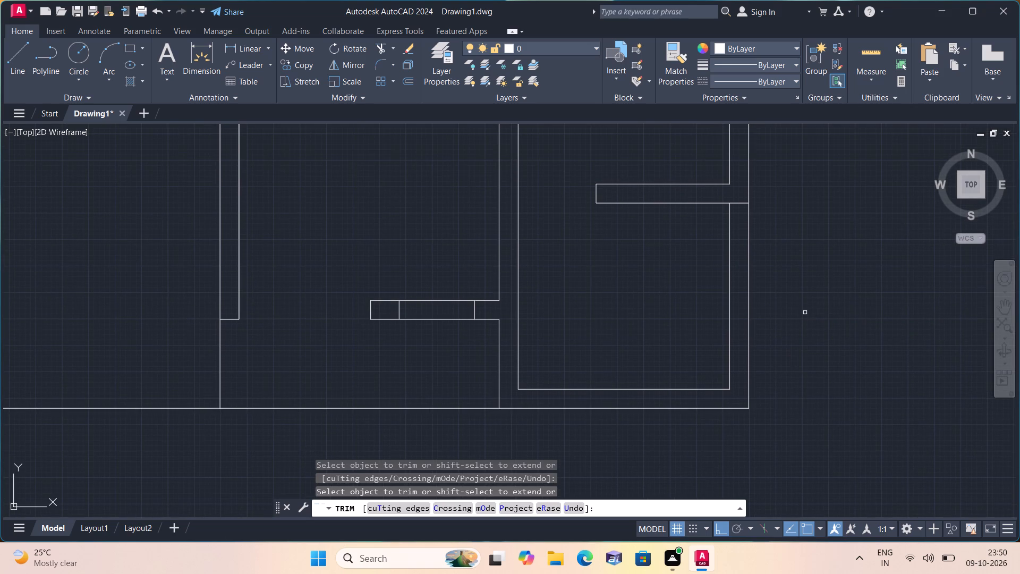
Draw an L-shaped outline in the lower-right room from the right exterior wall down to the bottom wall, and connect its vertical midpoint to the partition.
key(space)
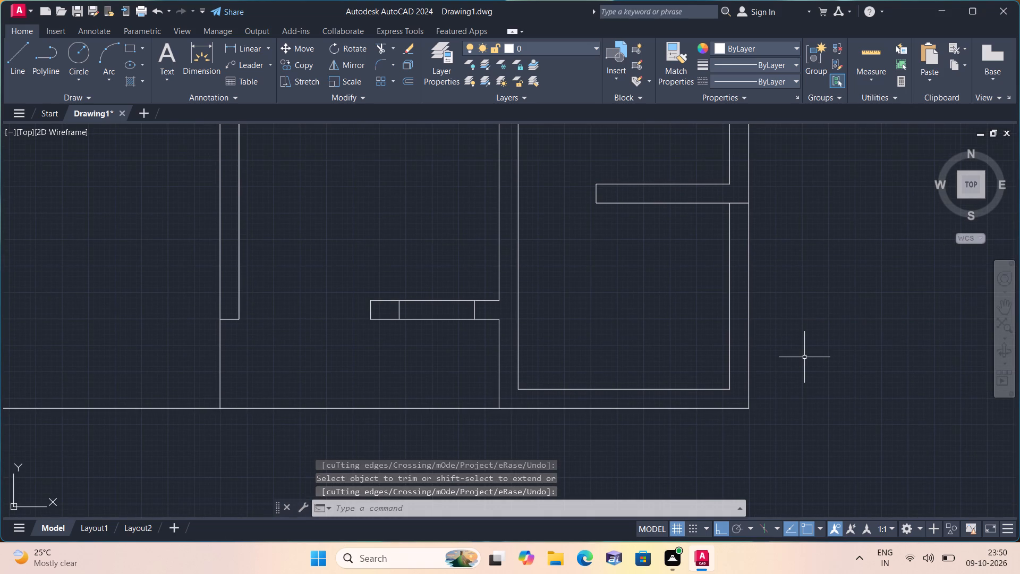
text(l)
key(space)
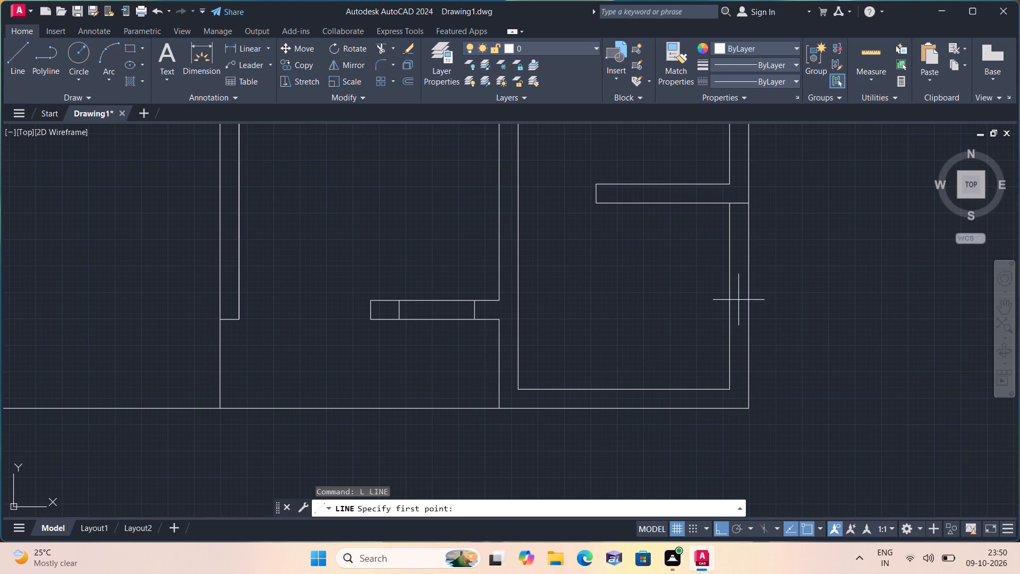
click(748, 281)
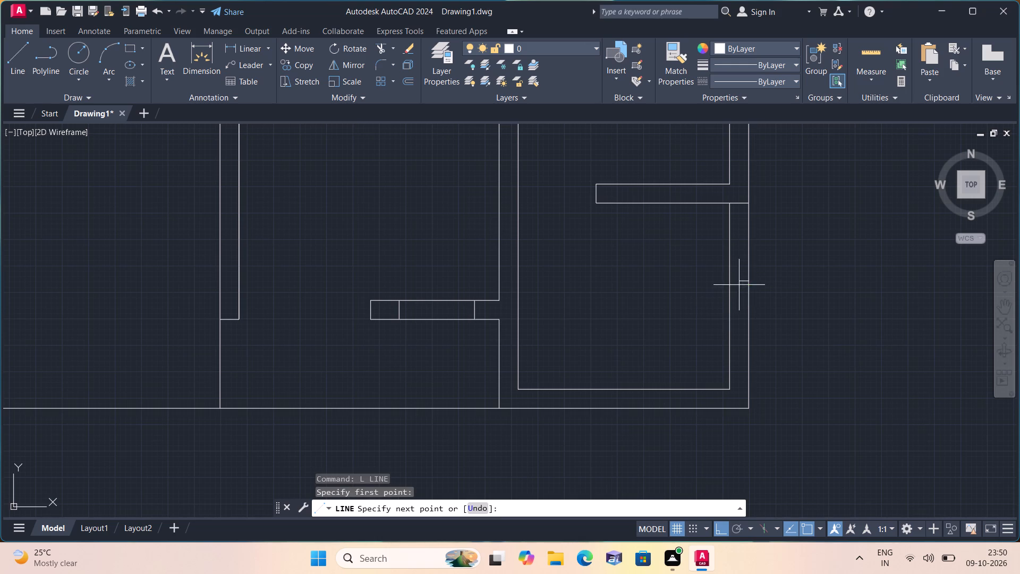
click(695, 281)
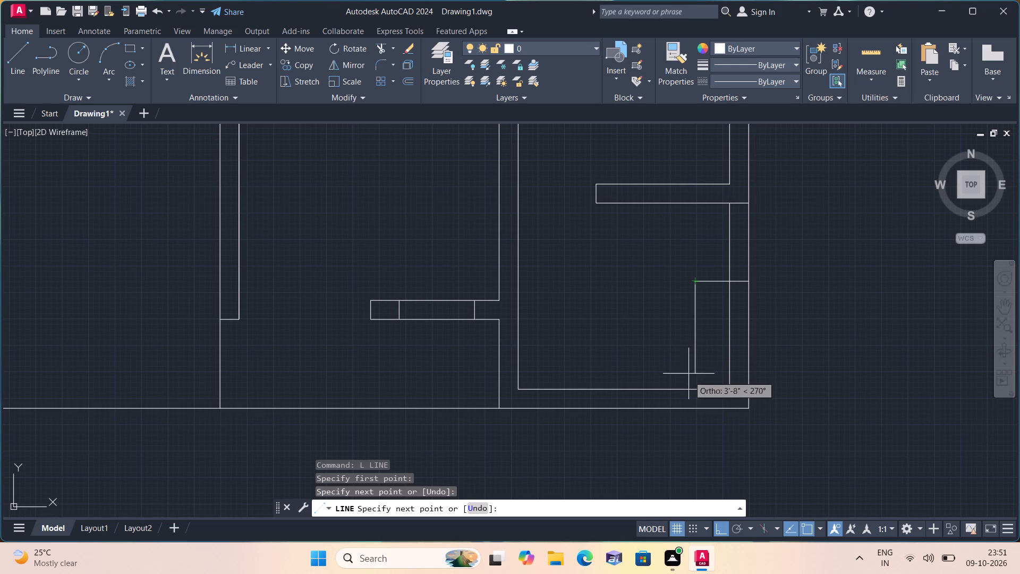
click(692, 388)
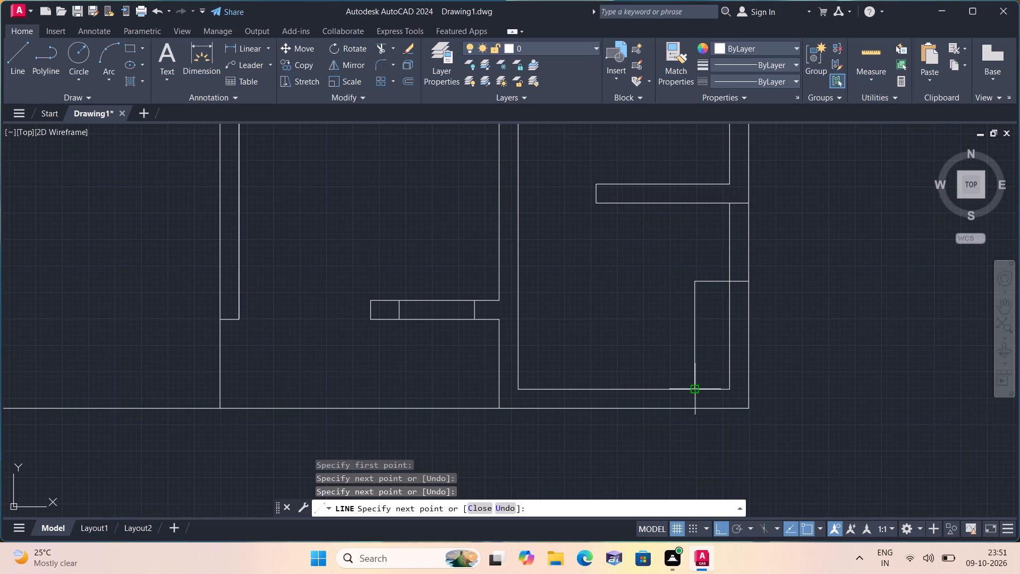
key(space)
key(space)
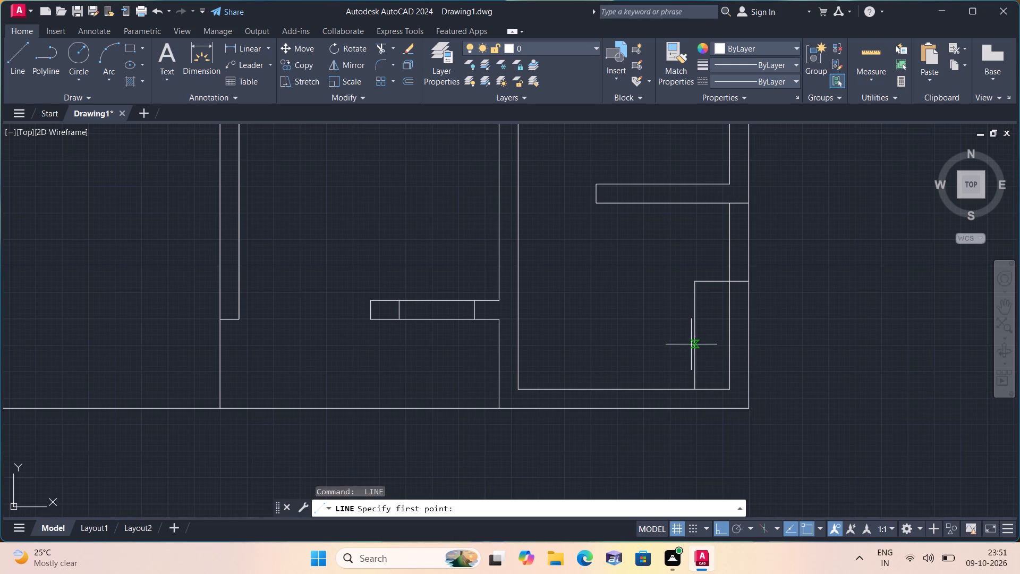
click(695, 341)
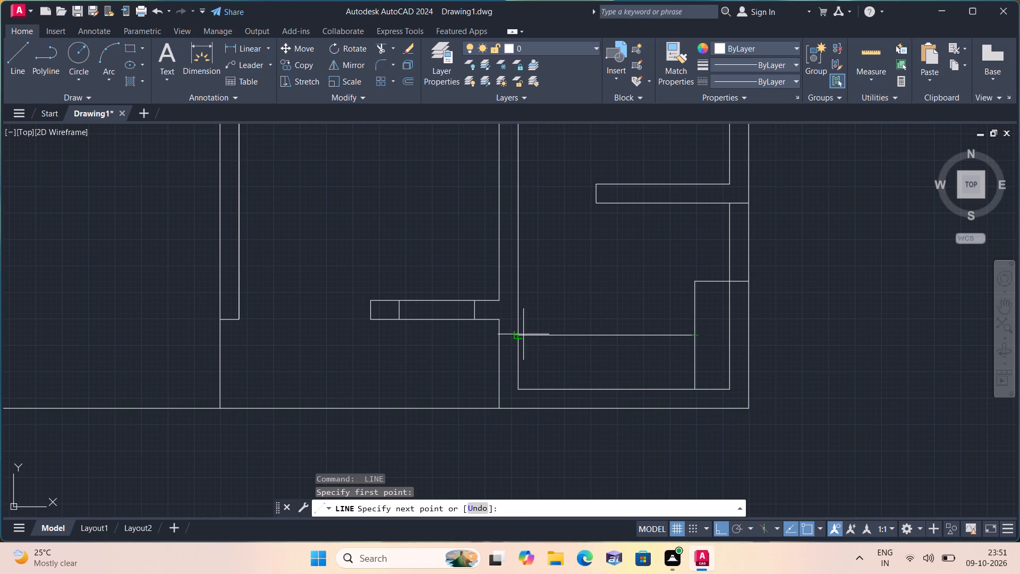
click(521, 334)
key(space)
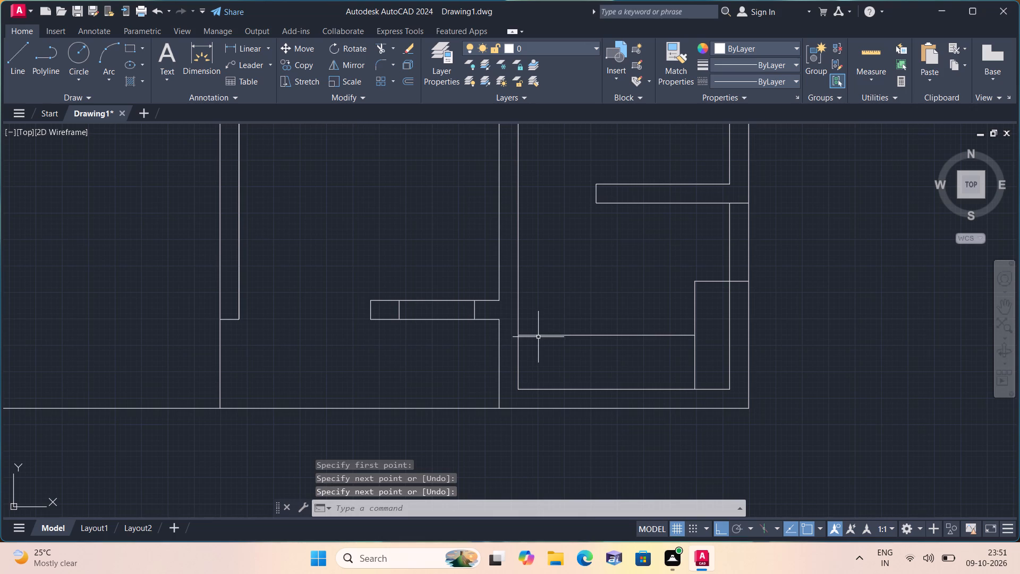
Trim the right exterior wall's inner face between the horizontal stub wall and the top of the new L-shaped outline.
middle_drag(583, 301, 558, 323)
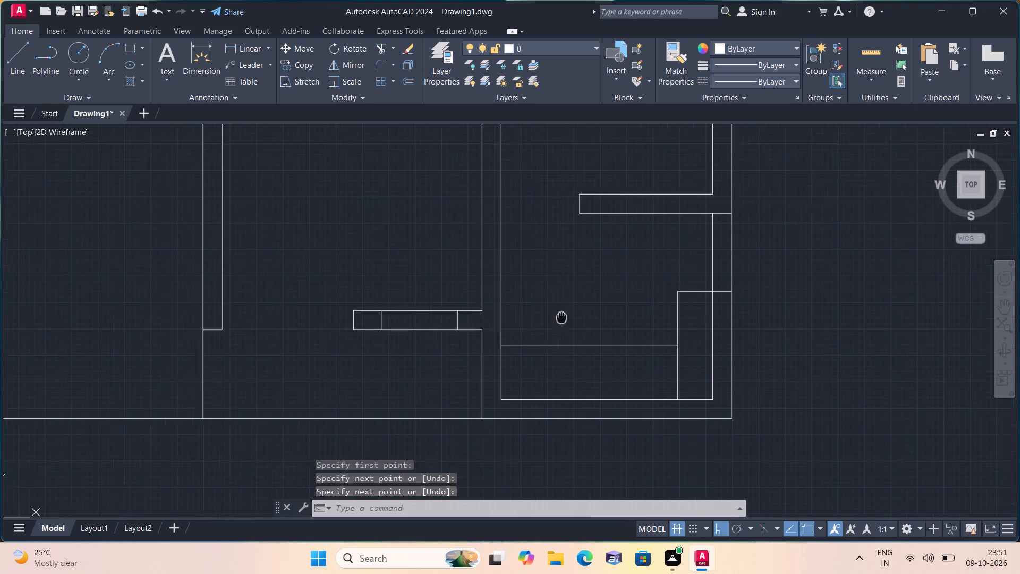
text(trim)
key(space)
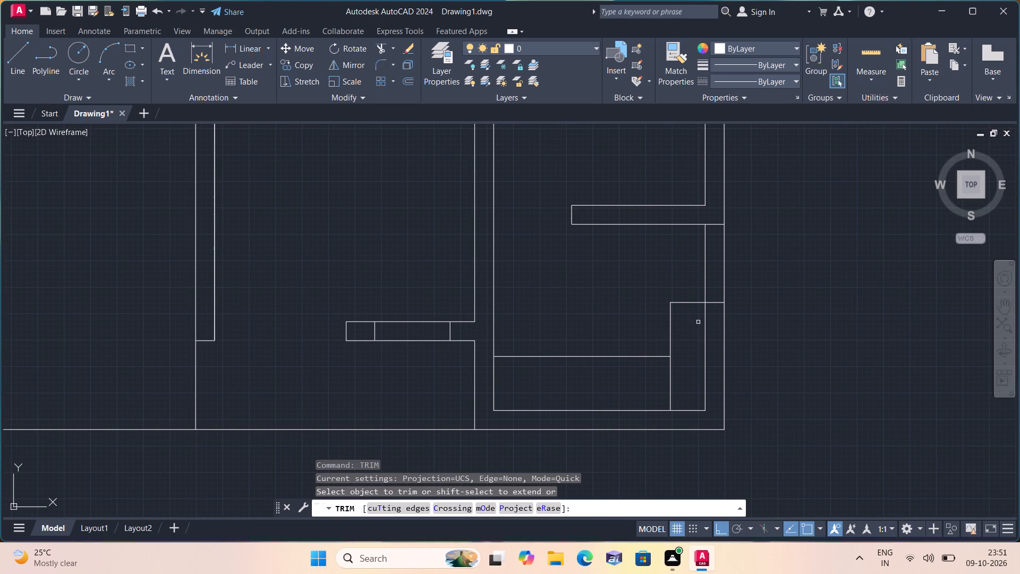
click(705, 275)
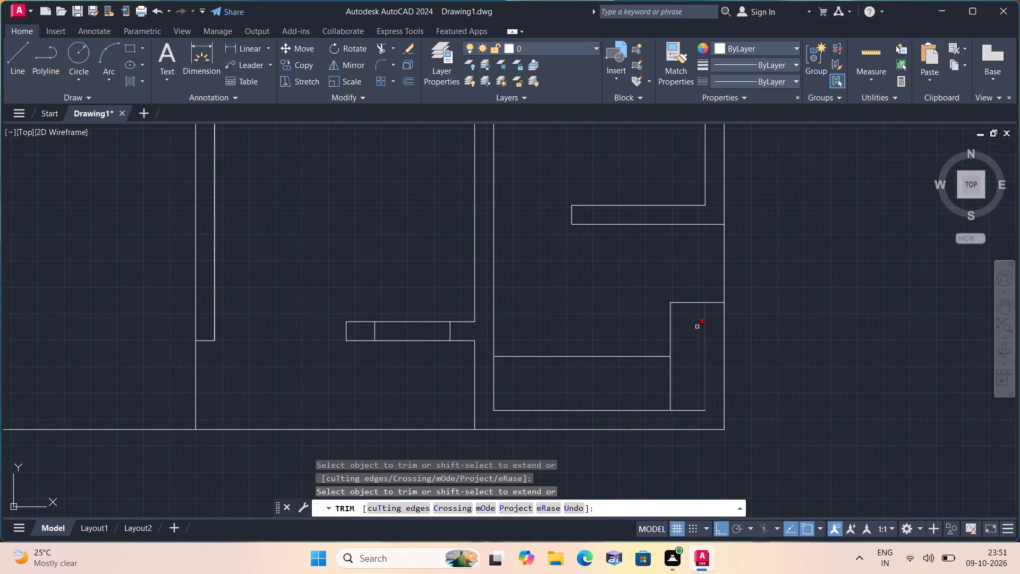
scroll(600, 312, down, 1)
scroll(602, 301, up, 1)
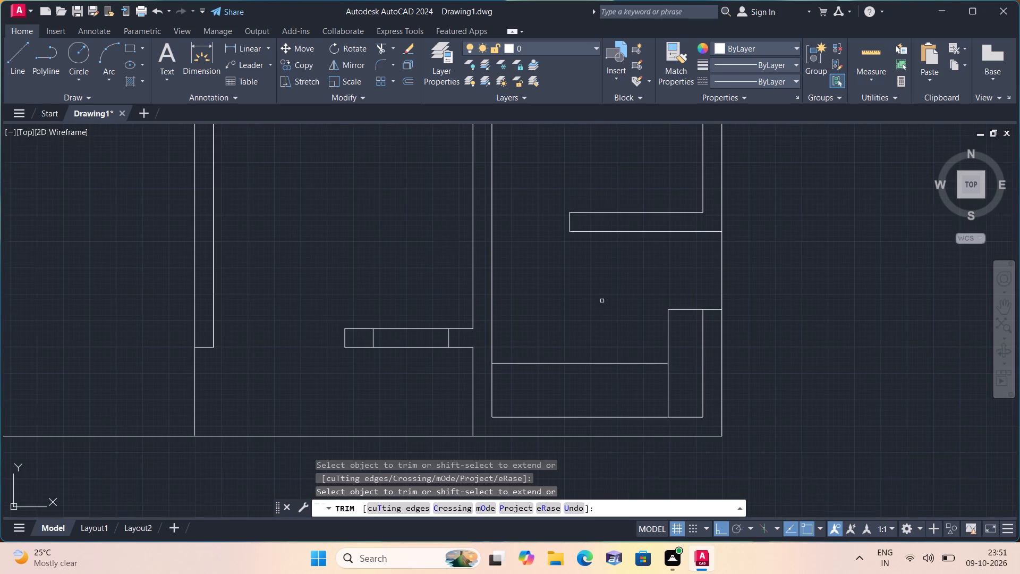
key(space)
Draw a vertical line from the midpoint of the lower-right room's horizontal strip line down to the bottom wall's inner face.
text(l)
key(space)
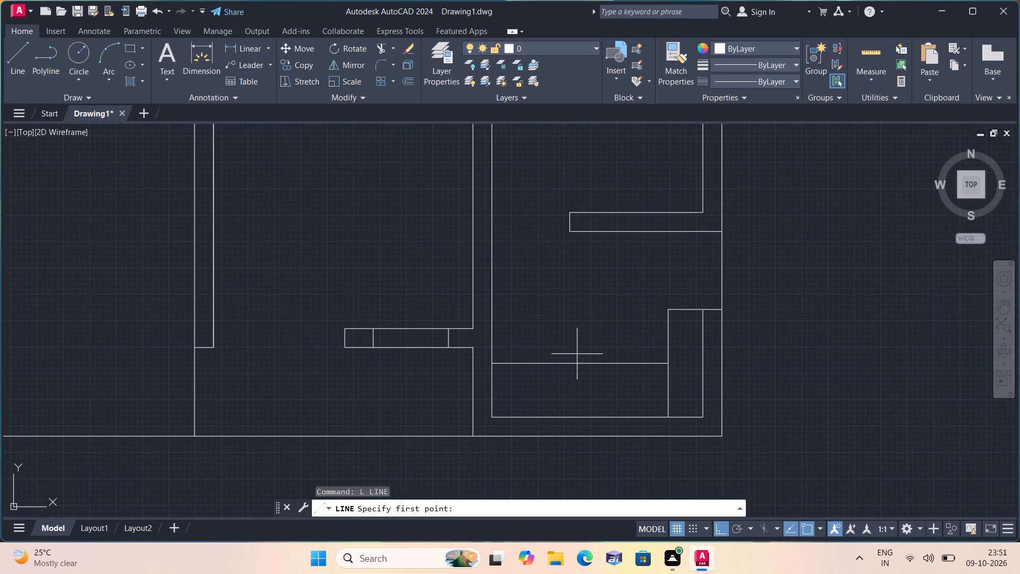
click(581, 361)
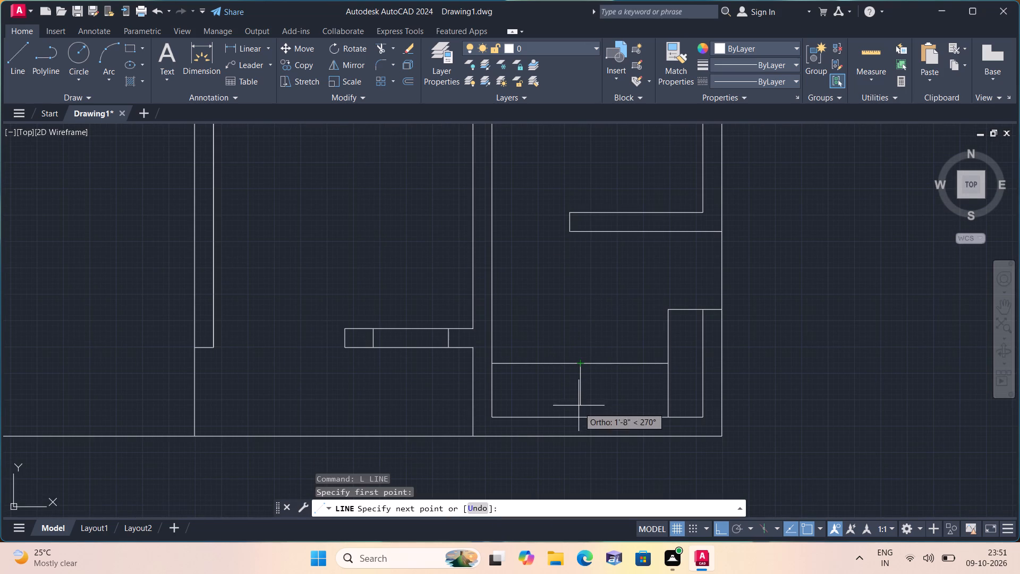
click(580, 416)
key(space)
Draw two short lines across the top exterior wall above the upper-left room to mark the sides of an opening.
scroll(566, 322, down, 1)
middle_click(597, 330)
scroll(597, 330, down, 1)
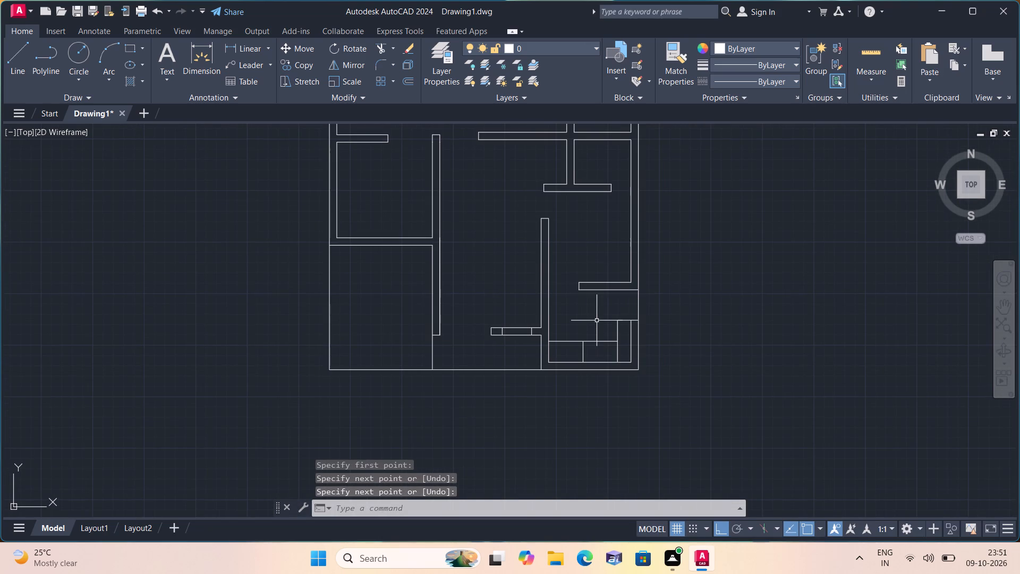
middle_drag(597, 320, 635, 396)
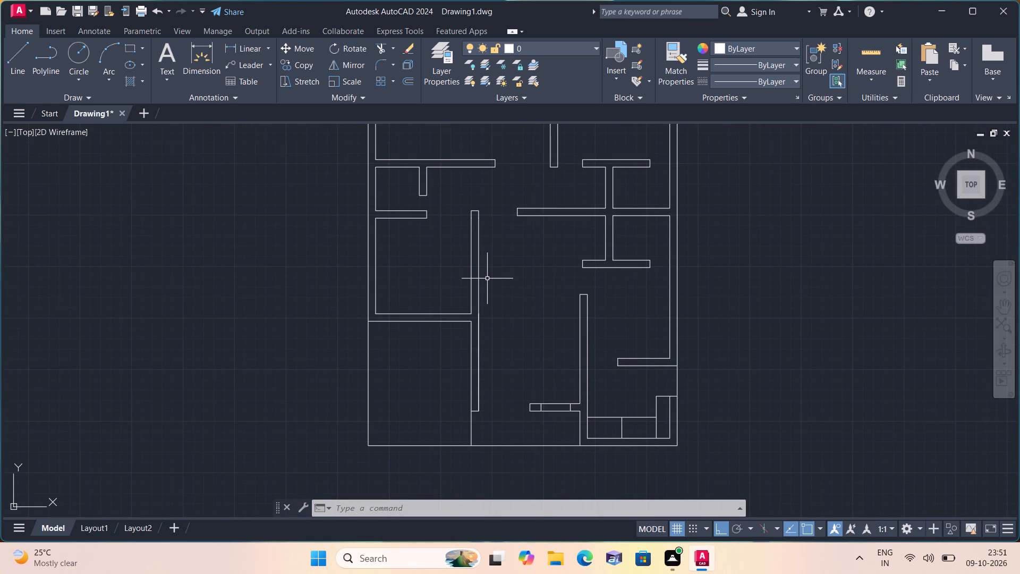
scroll(504, 274, down, 1)
text(l)
key(space)
middle_drag(504, 266, 540, 372)
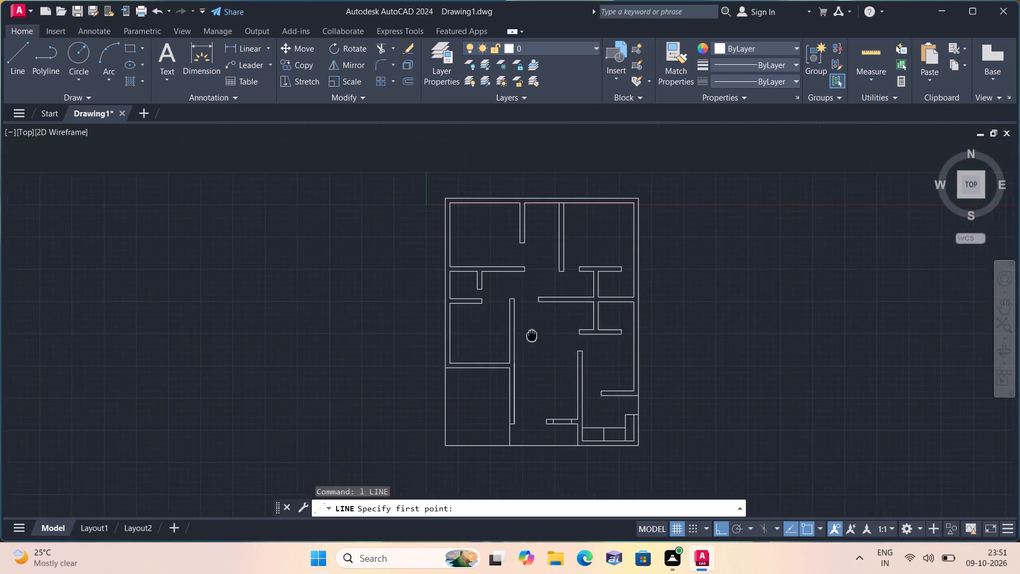
middle_drag(540, 372, 547, 392)
scroll(488, 268, up, 3)
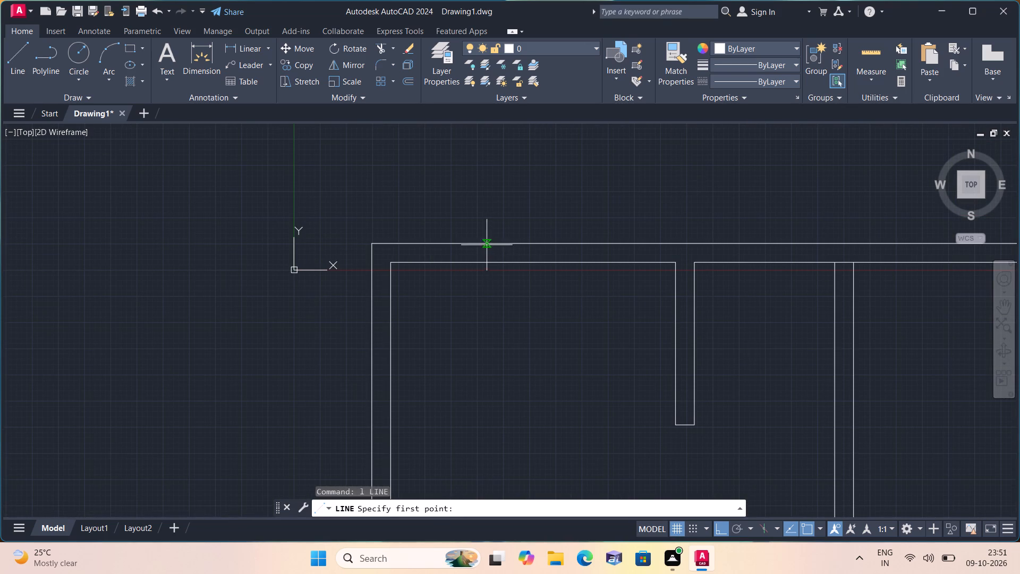
click(485, 242)
click(483, 260)
key(space)
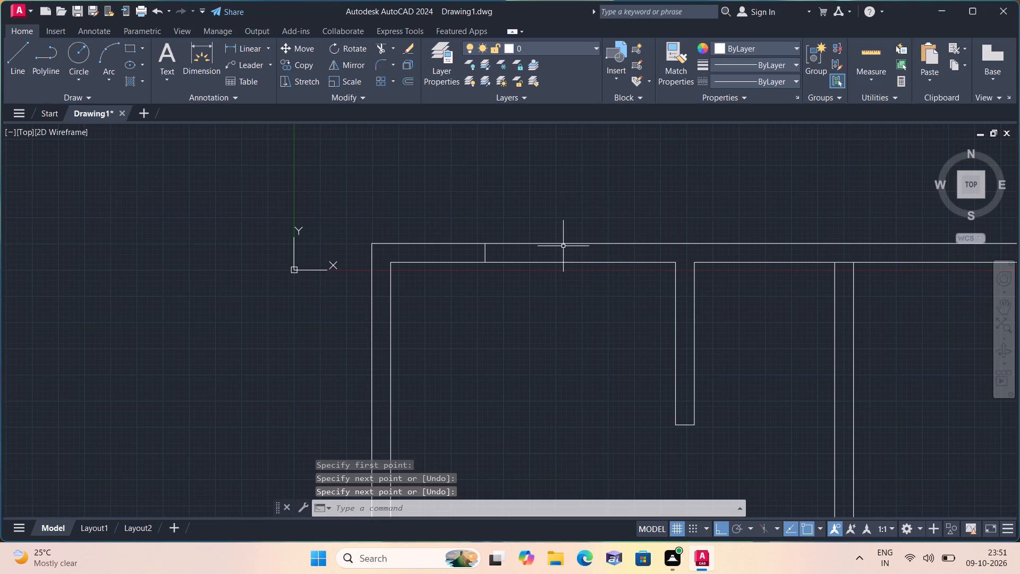
key(space)
click(583, 246)
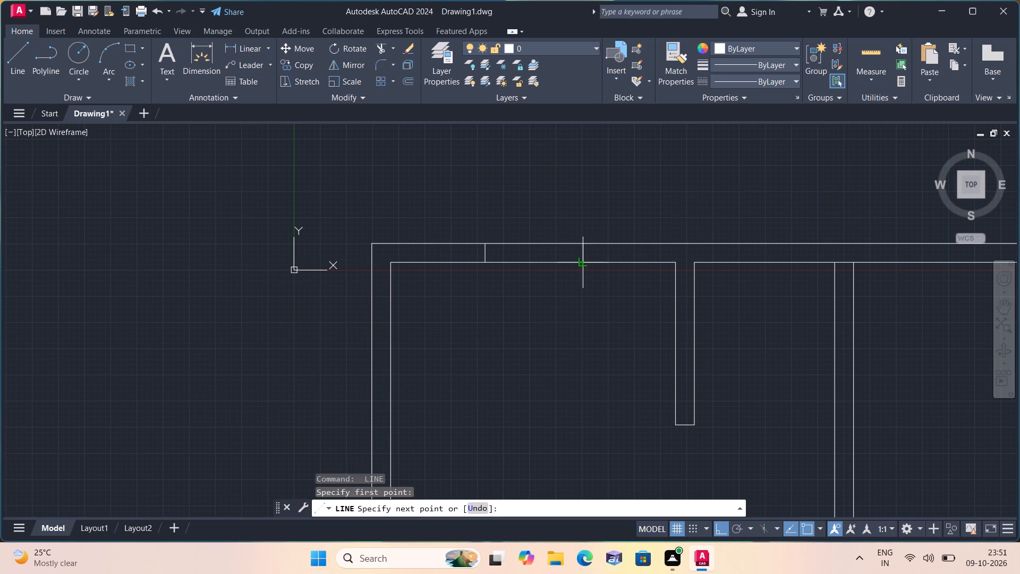
click(586, 262)
key(space)
Draw two short lines across the top exterior wall between the two upper vertical partitions to mark a narrow opening.
middle_drag(591, 314, 545, 290)
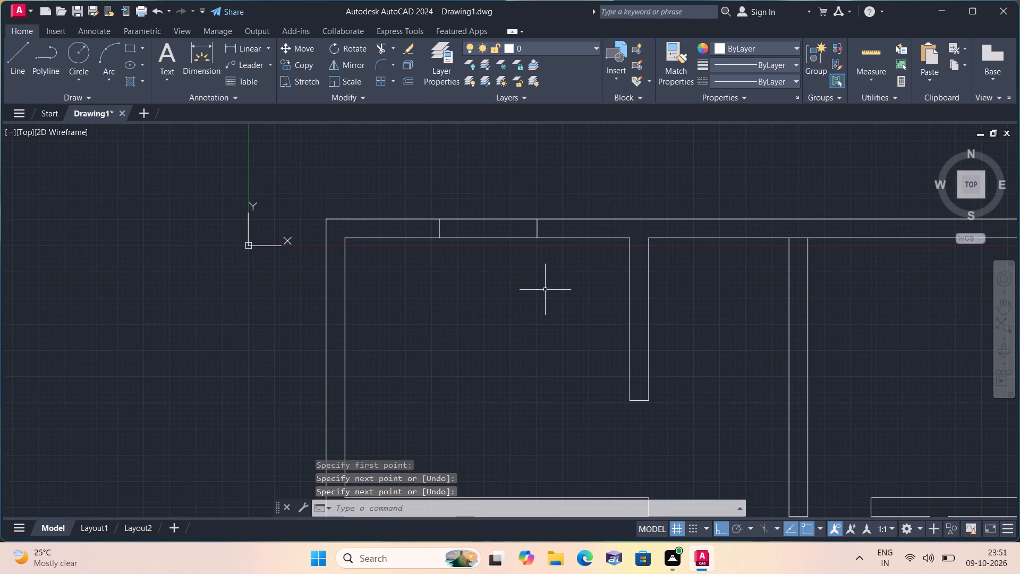
key(space)
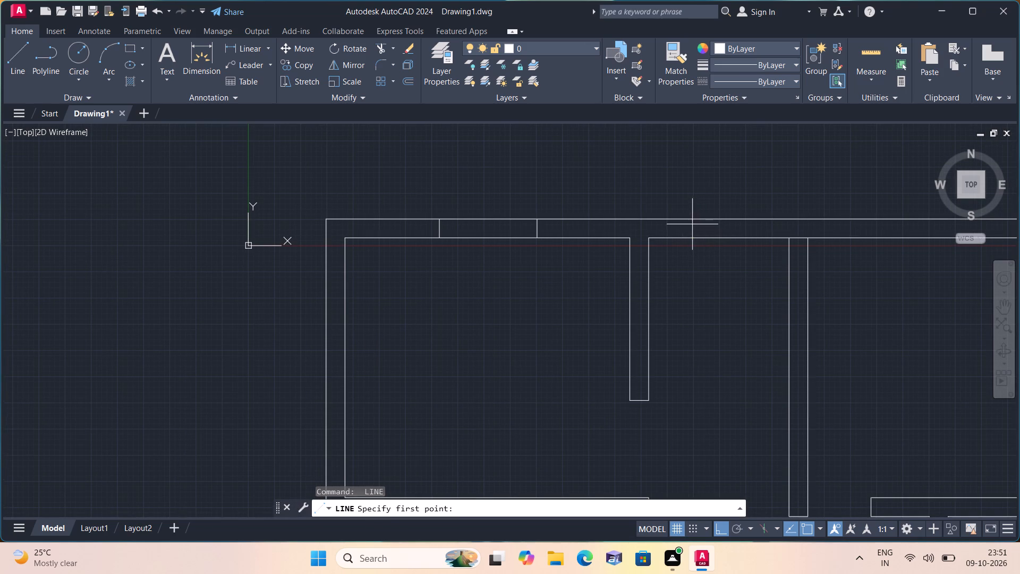
click(691, 219)
click(690, 234)
key(space)
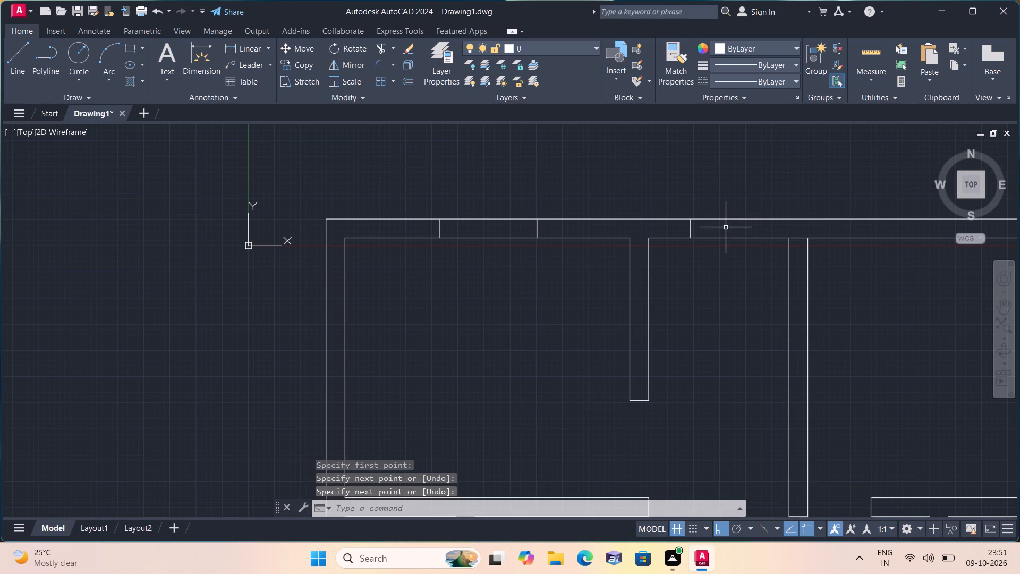
key(space)
click(740, 223)
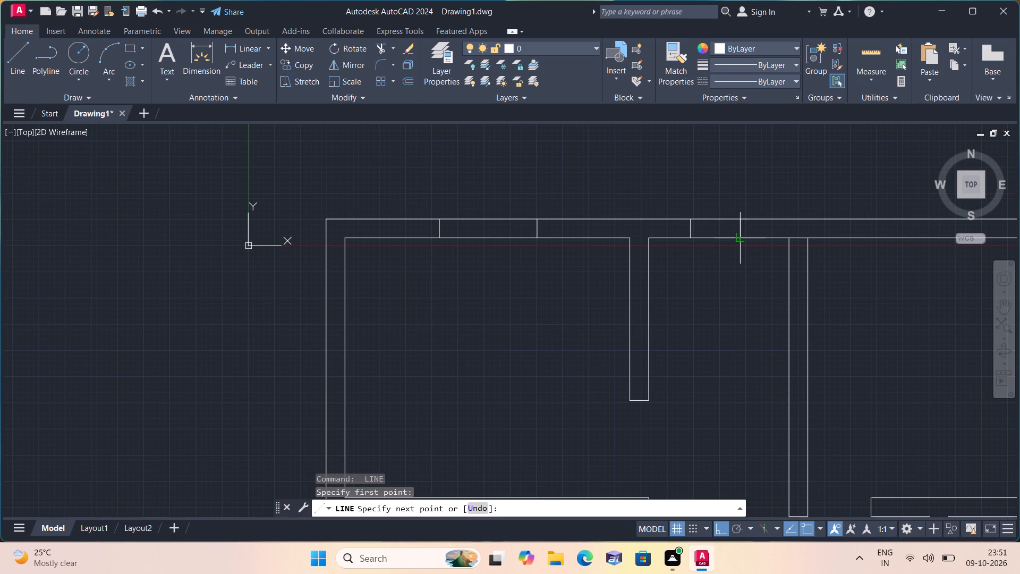
click(740, 234)
key(space)
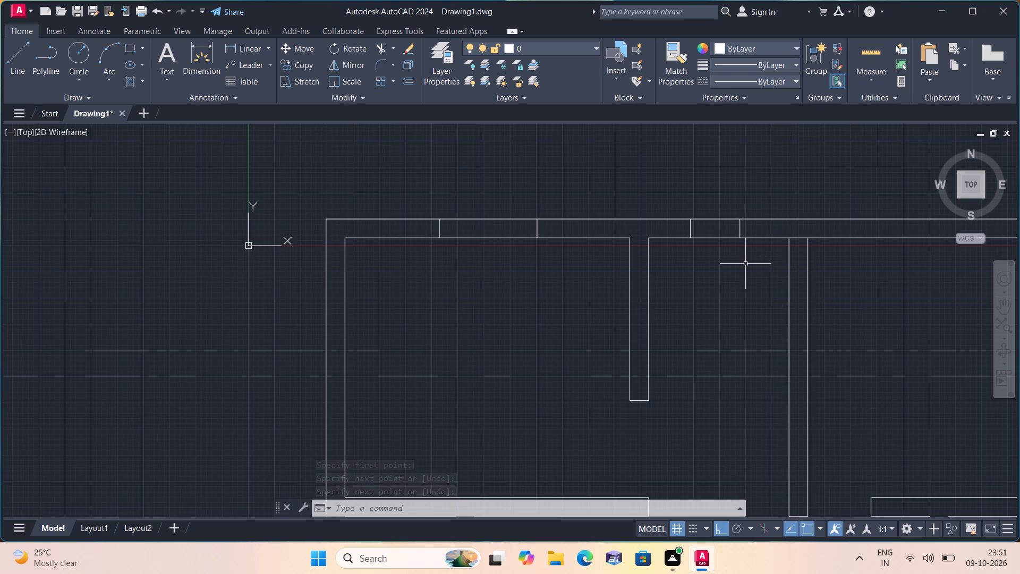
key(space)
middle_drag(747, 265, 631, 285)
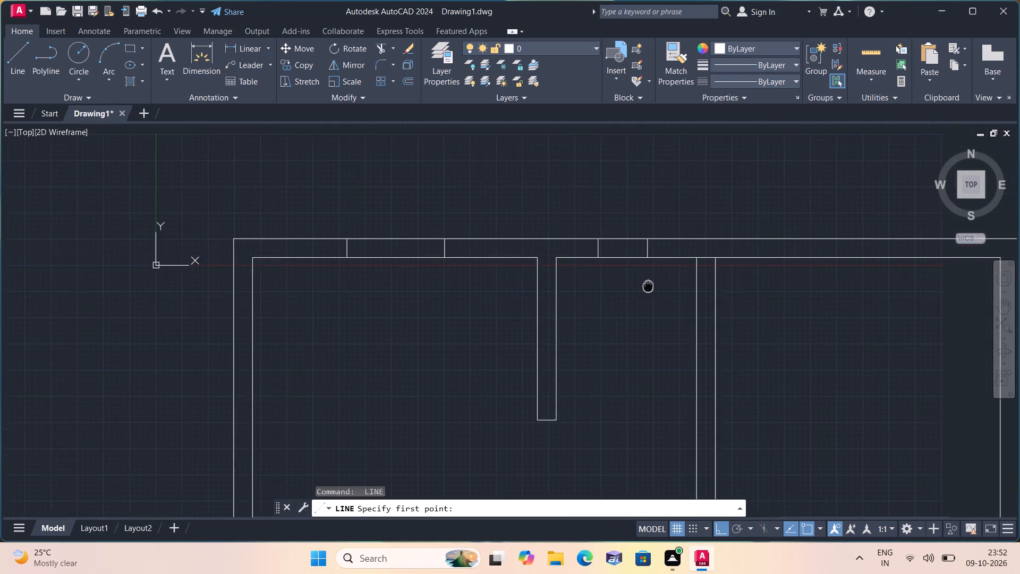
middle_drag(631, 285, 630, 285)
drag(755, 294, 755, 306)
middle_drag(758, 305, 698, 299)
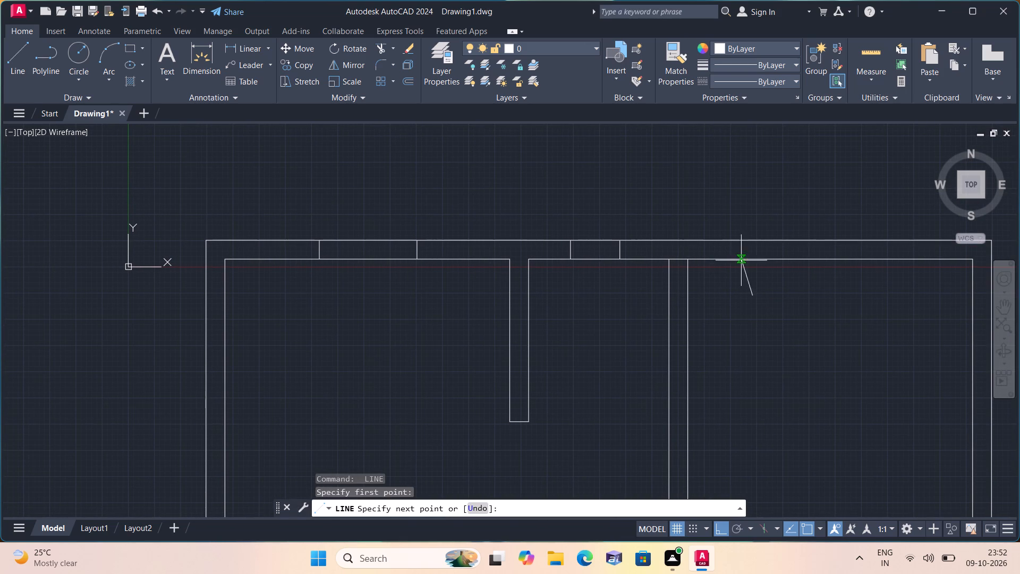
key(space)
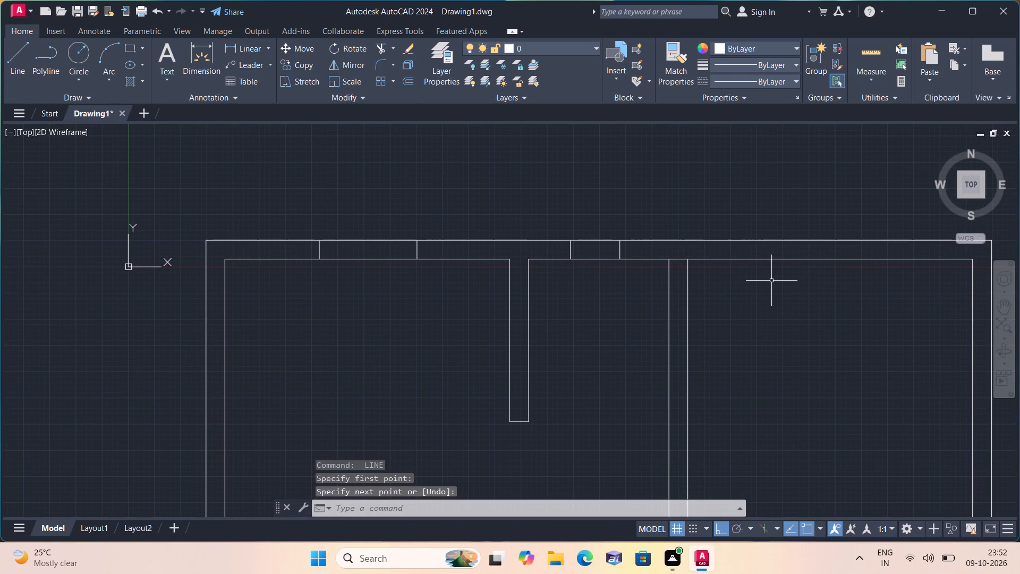
Draw two short lines across the top exterior wall above the upper-right room to mark the sides of an opening.
key(space)
click(771, 240)
click(769, 261)
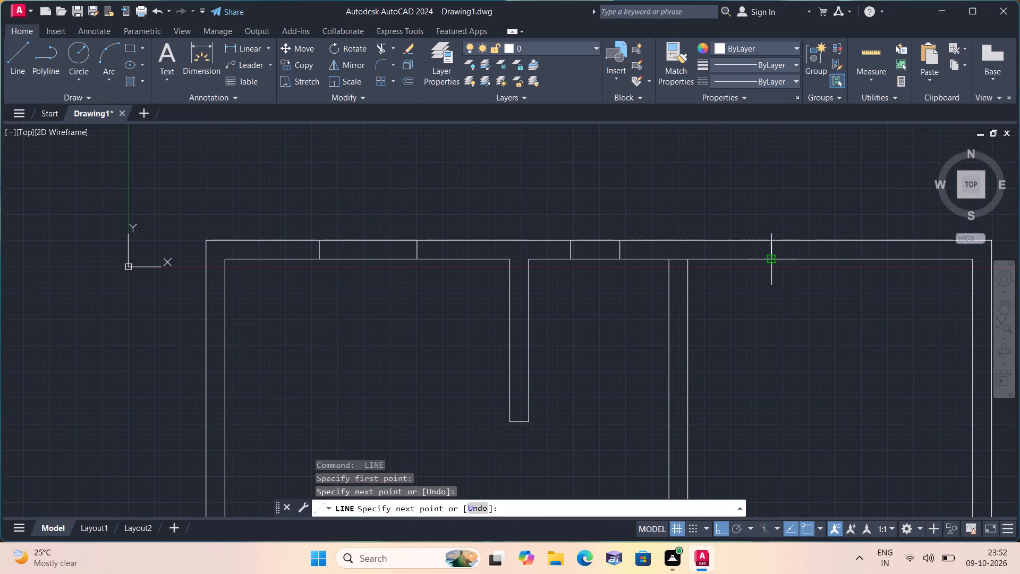
key(space)
key(space)
click(886, 239)
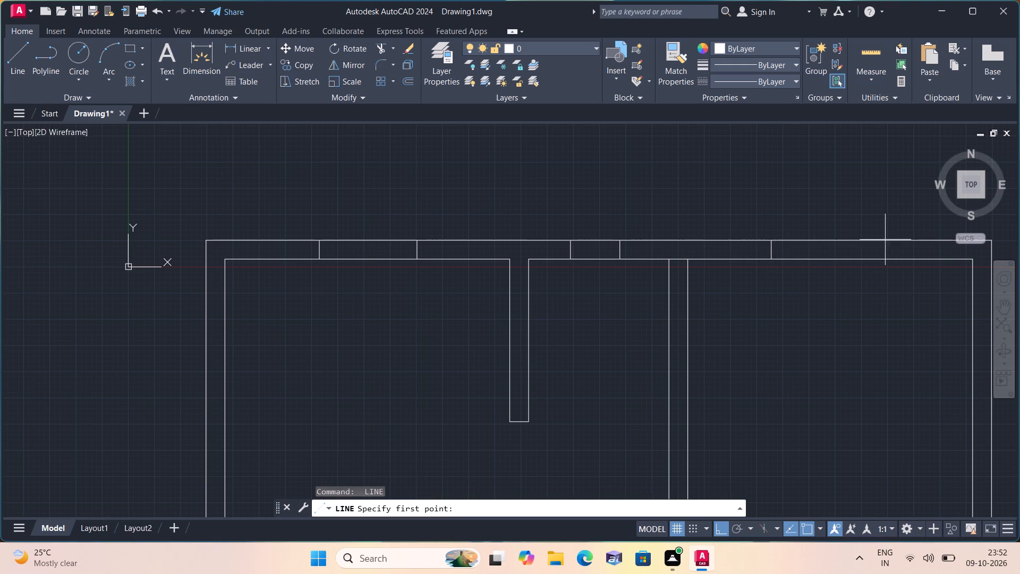
click(886, 257)
key(space)
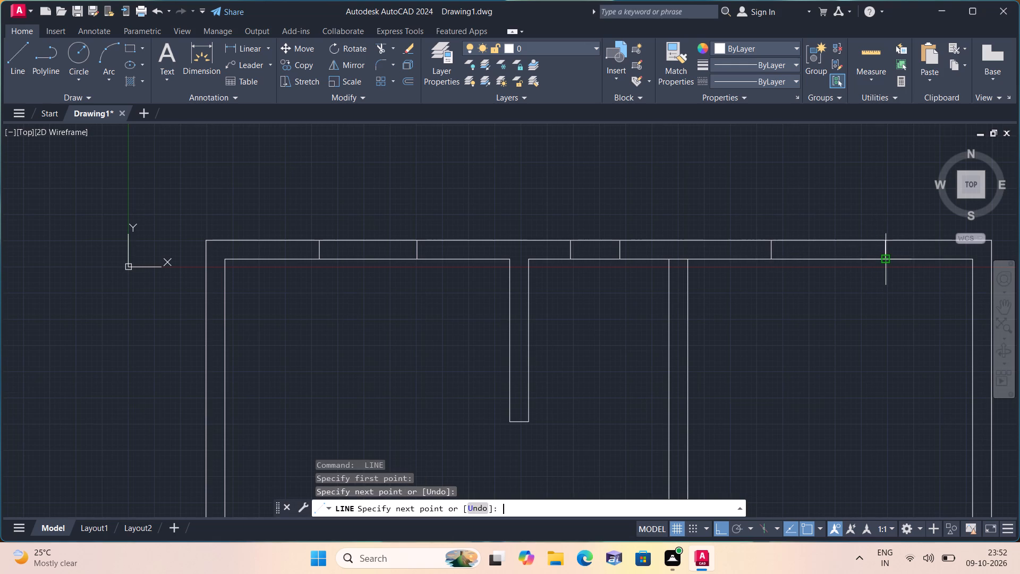
Draw a short horizontal line across the left exterior wall beside the upper-left room, near its upper part.
middle_drag(863, 335, 855, 255)
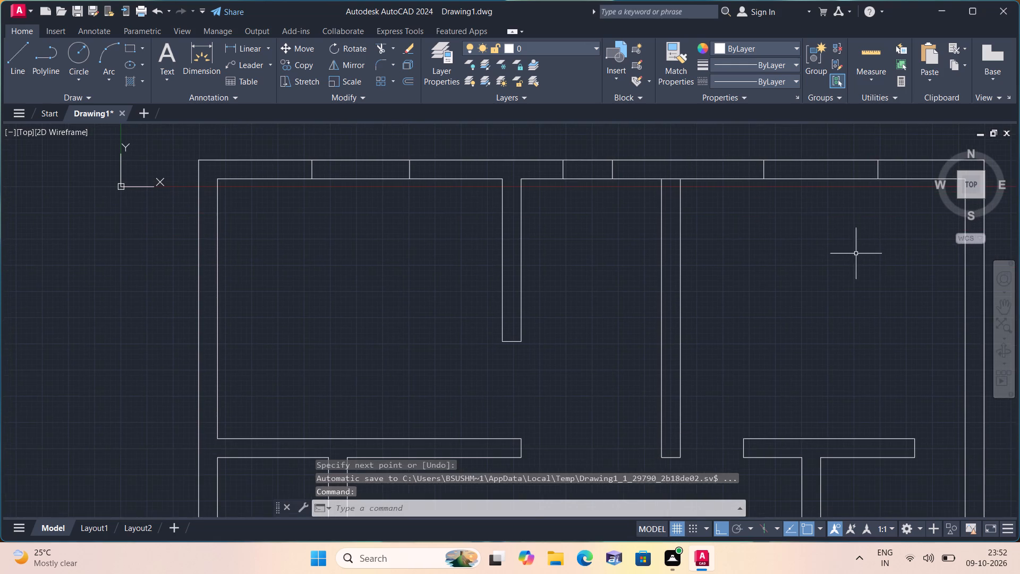
key(space)
middle_drag(405, 243, 575, 254)
double_click(372, 259)
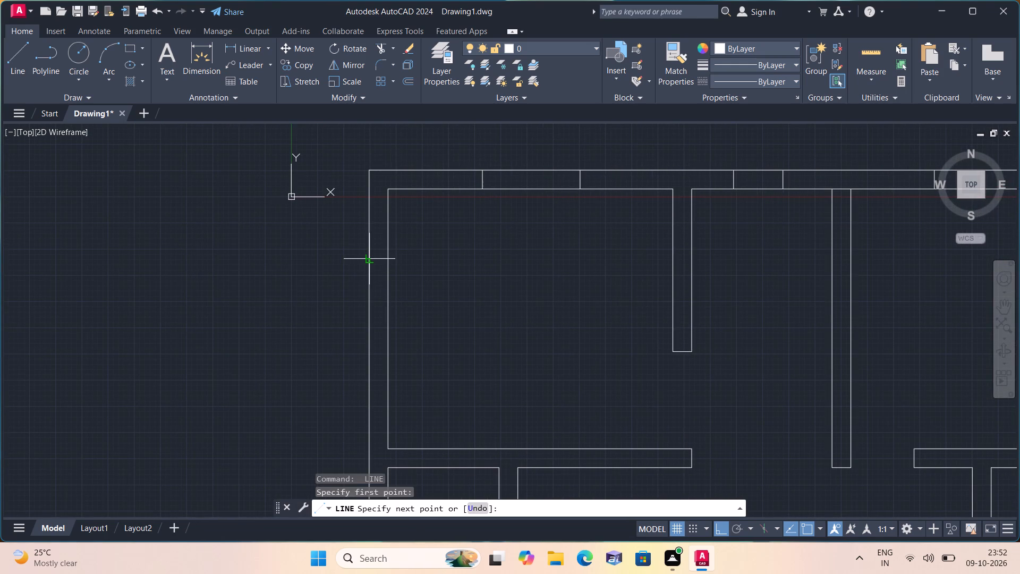
click(388, 259)
key(space)
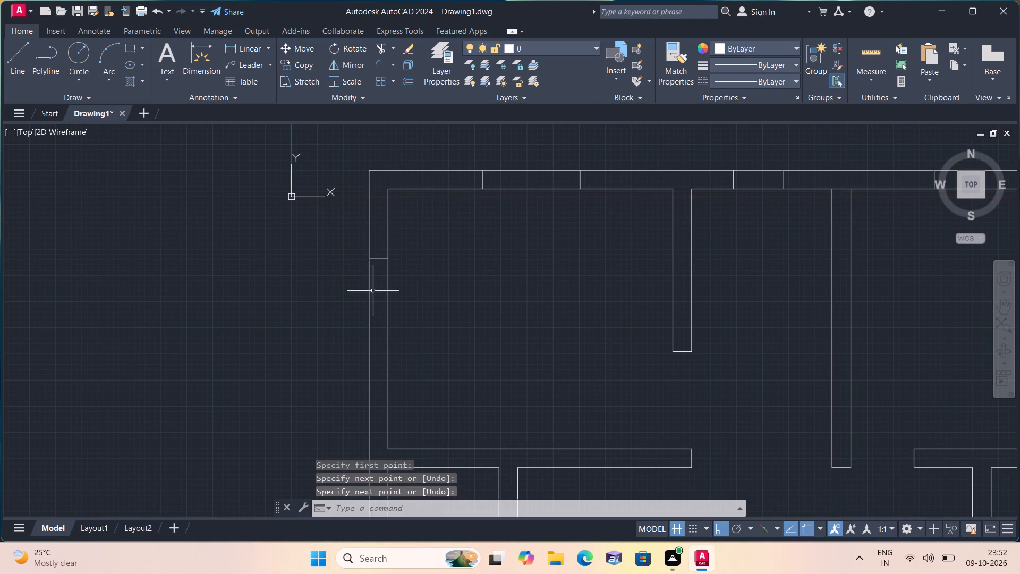
Draw a second short horizontal line across the left exterior wall beside the upper-left room, below the existing mark, to close the opening.
key(space)
click(368, 358)
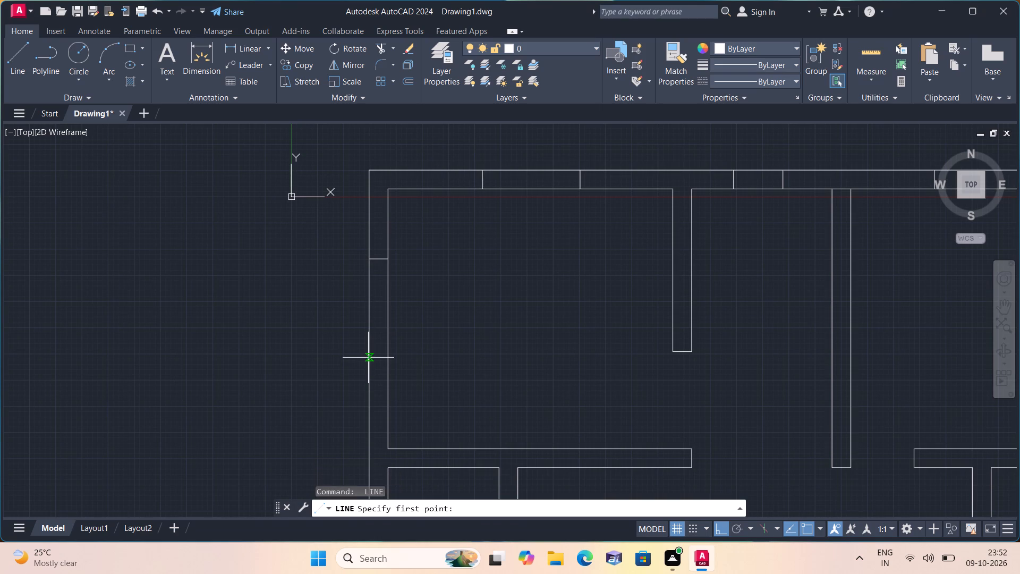
click(389, 359)
key(space)
Draw two short horizontal lines across the left exterior wall beside the small room below the upper-left room to mark a narrow opening.
scroll(406, 358, down, 1)
middle_drag(406, 358, 406, 319)
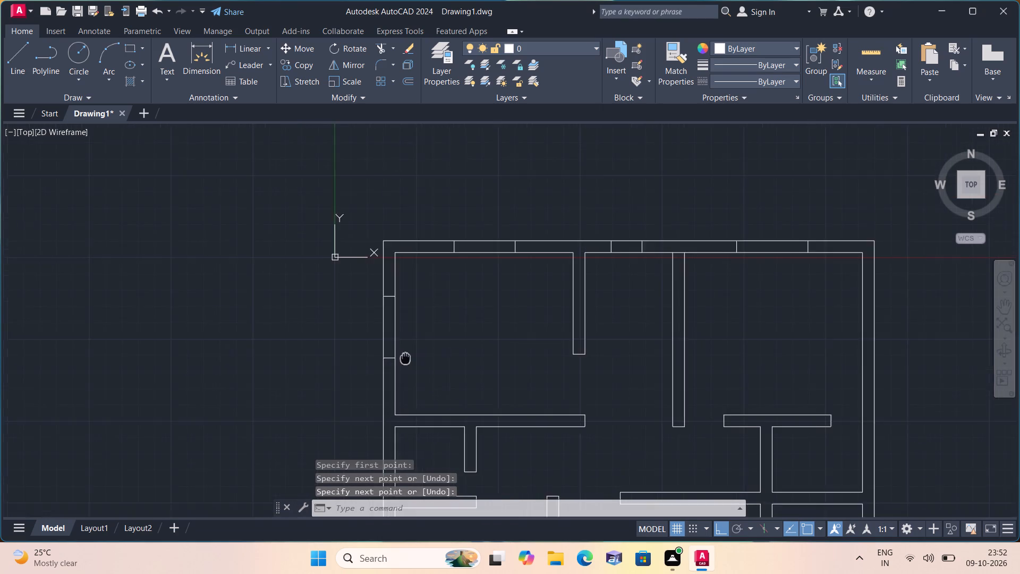
middle_drag(406, 319, 415, 254)
key(space)
click(393, 351)
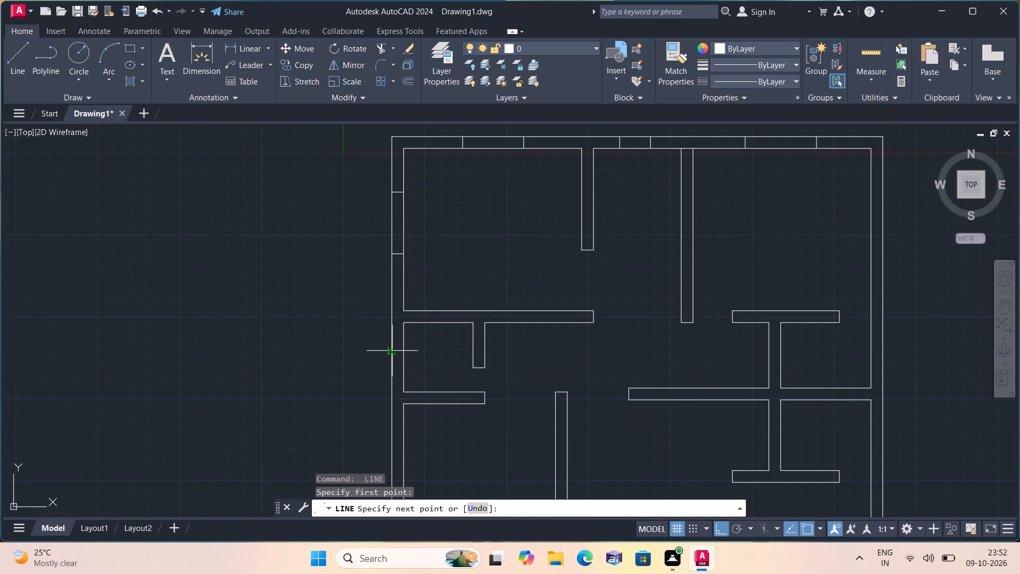
click(408, 350)
key(space)
key(space)
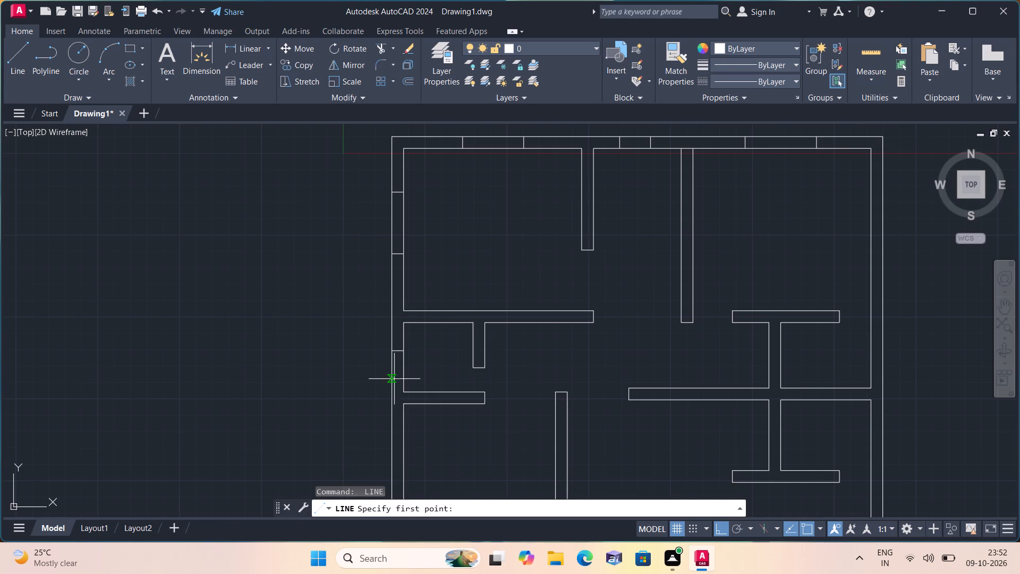
click(394, 379)
click(404, 376)
key(space)
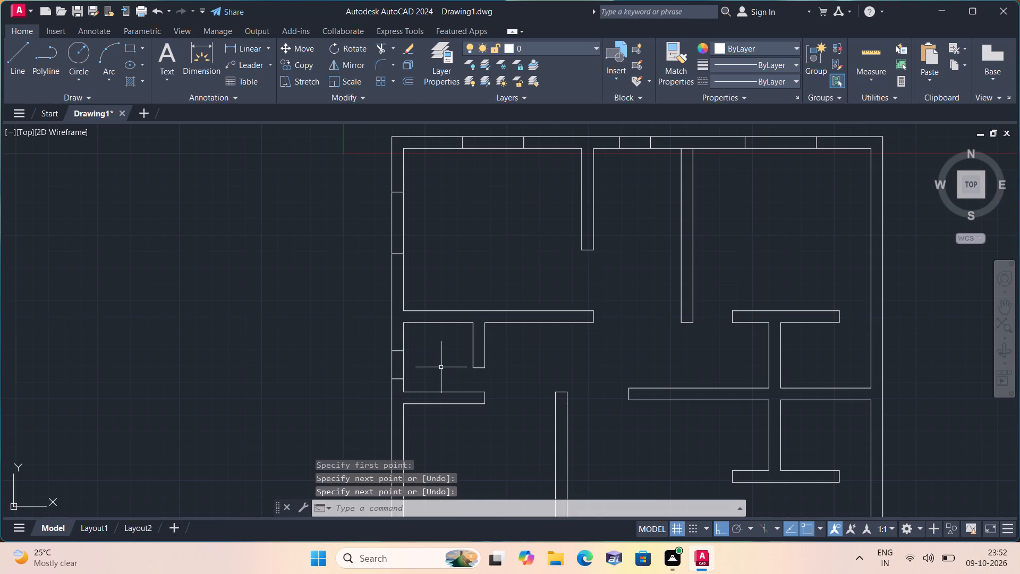
Draw two short horizontal lines across the left exterior wall beside the middle-left room to mark the sides of an opening.
middle_drag(440, 363, 460, 296)
scroll(460, 298, down, 1)
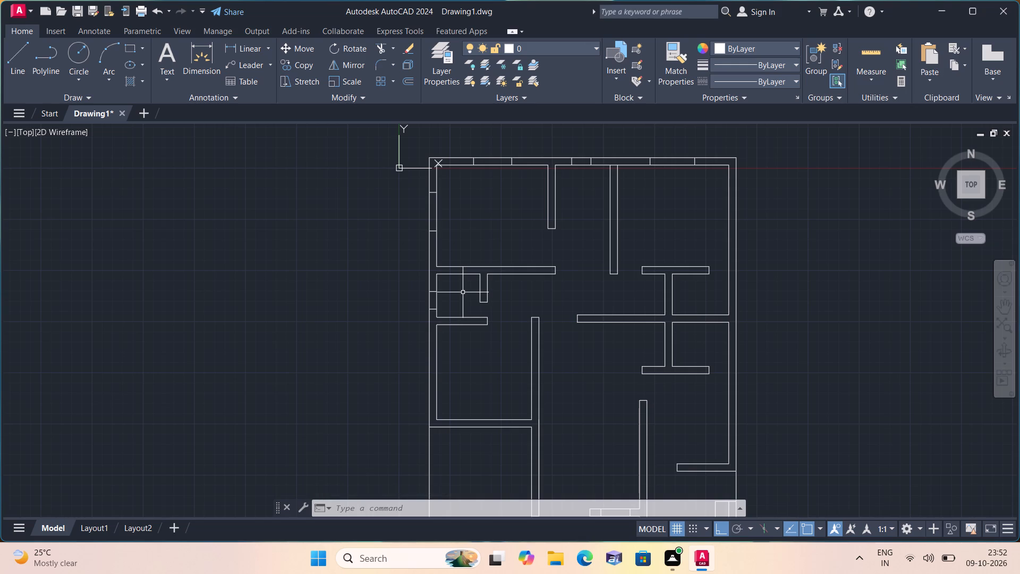
middle_drag(470, 320, 495, 262)
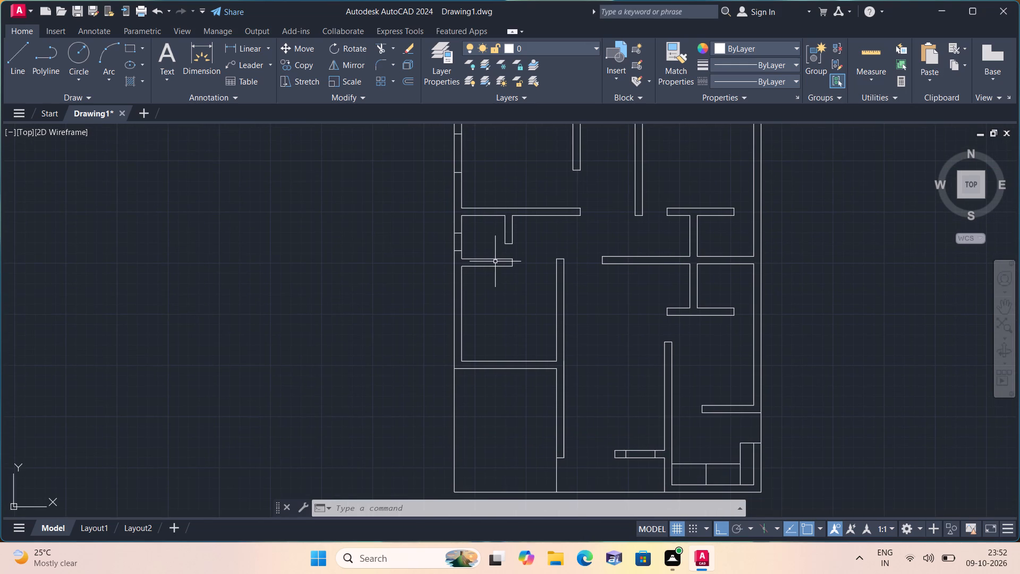
key(l)
key(space)
scroll(472, 309, up, 1)
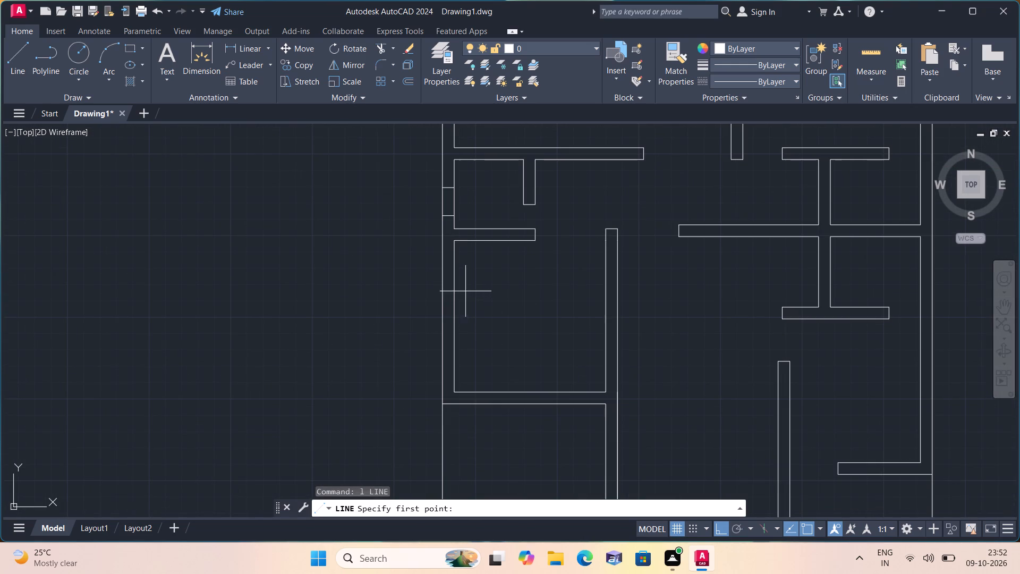
click(456, 284)
click(442, 283)
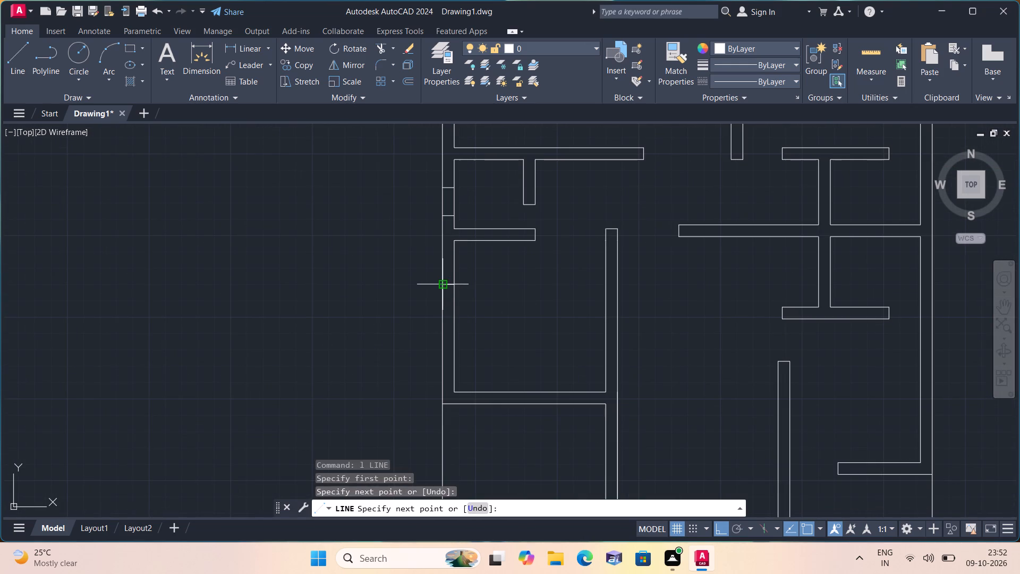
key(space)
key(space)
click(453, 350)
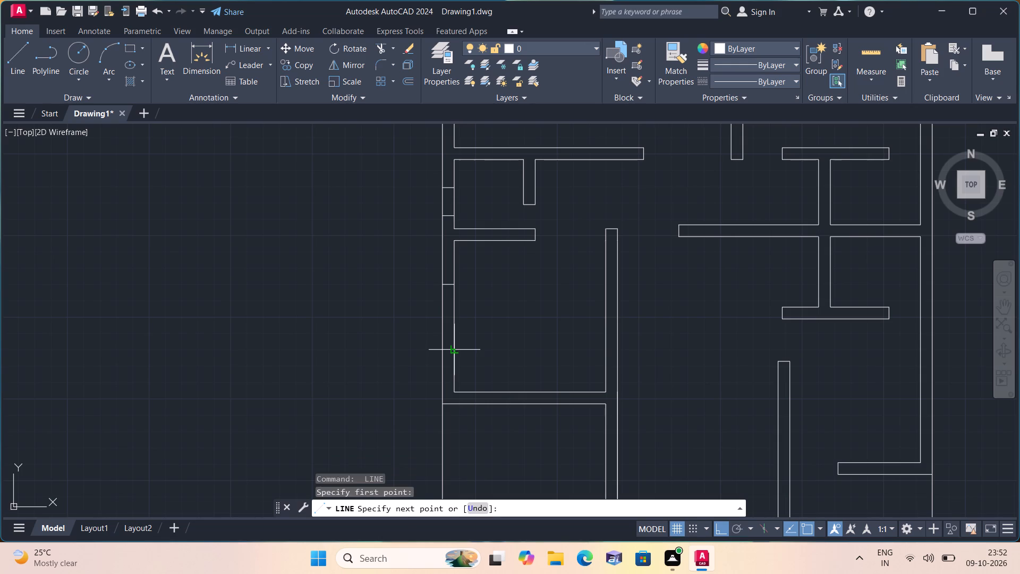
click(445, 350)
key(space)
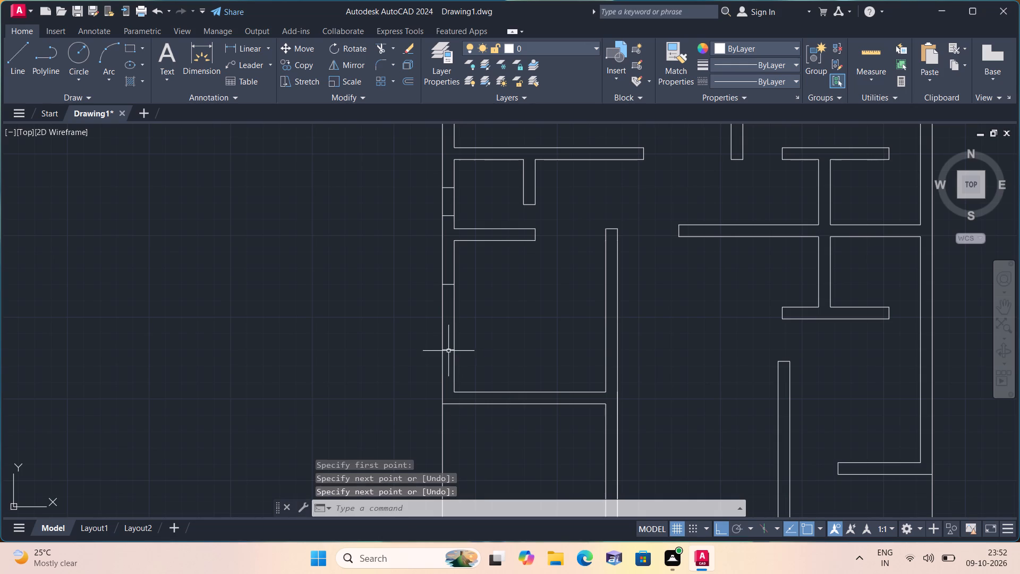
Draw two short vertical lines across the horizontal wall along the bottom of the middle-left room to mark an opening.
middle_drag(493, 360, 494, 280)
key(space)
click(505, 311)
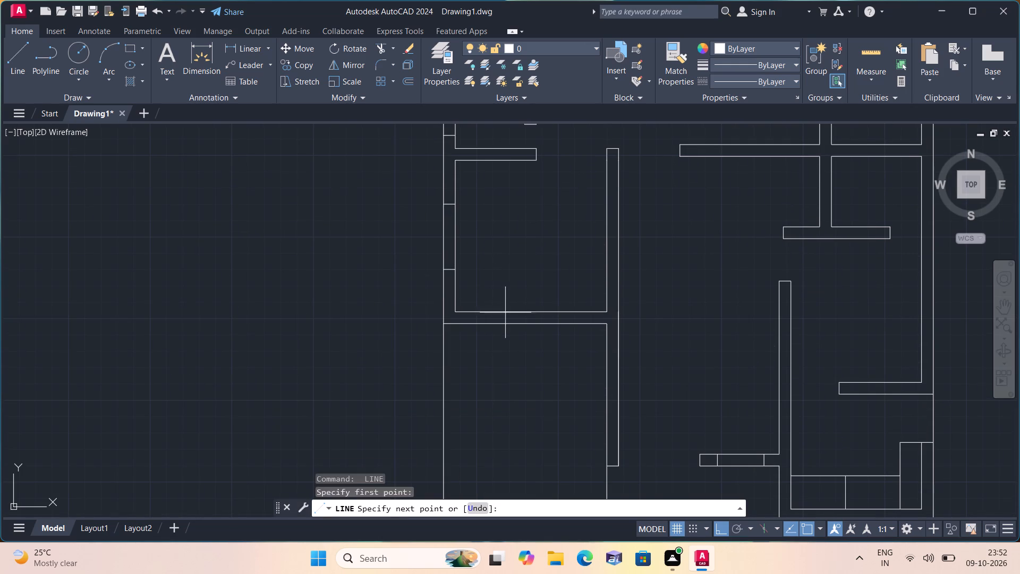
click(504, 325)
key(space)
key(space)
click(555, 313)
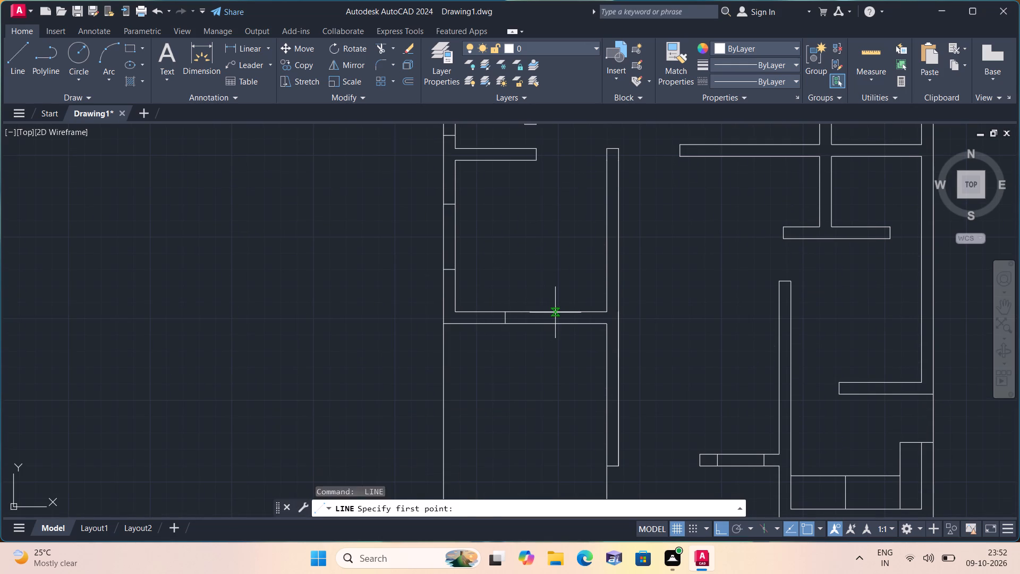
click(555, 323)
key(space)
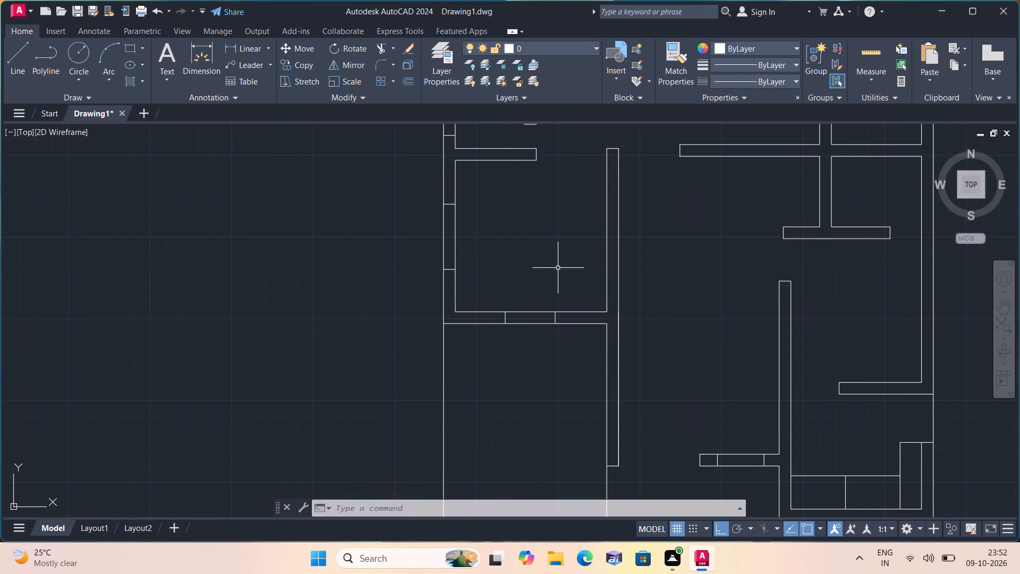
Draw a short vertical line across the bottom exterior wall below the lower-right room, near its left part, to mark an opening's side.
scroll(560, 264, down, 1)
middle_drag(555, 262, 509, 248)
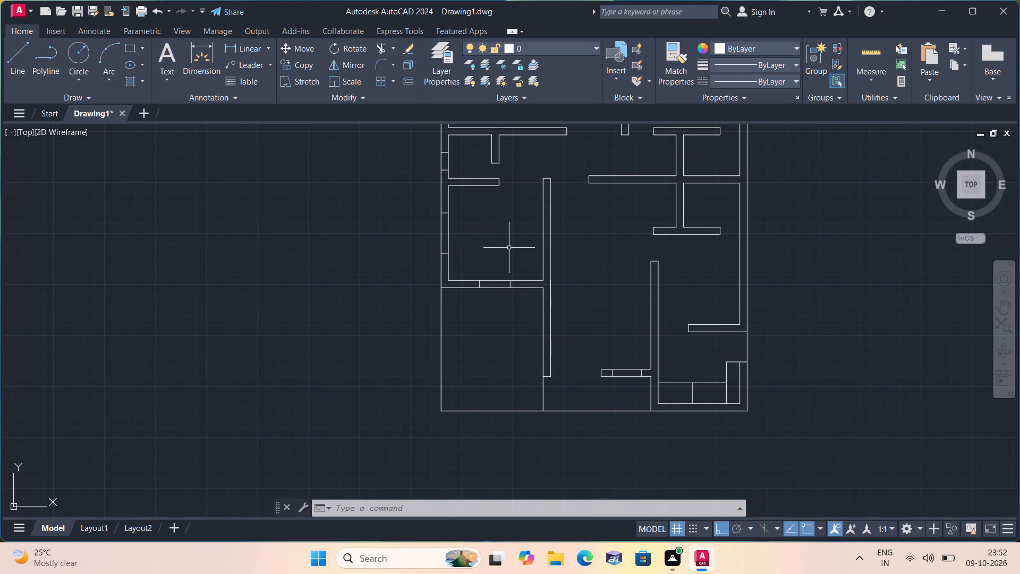
middle_drag(509, 250, 504, 306)
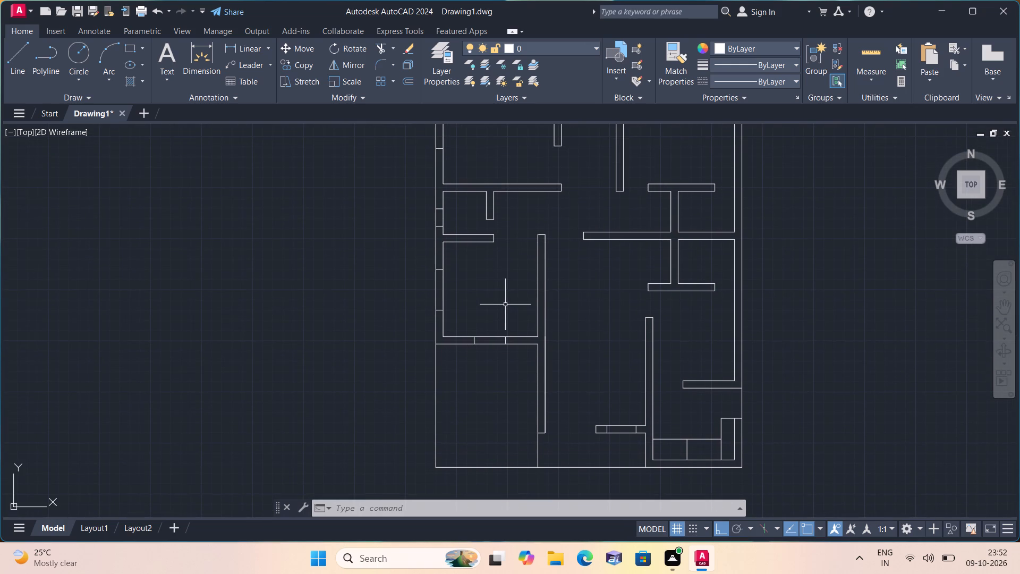
key(space)
middle_drag(622, 401, 593, 322)
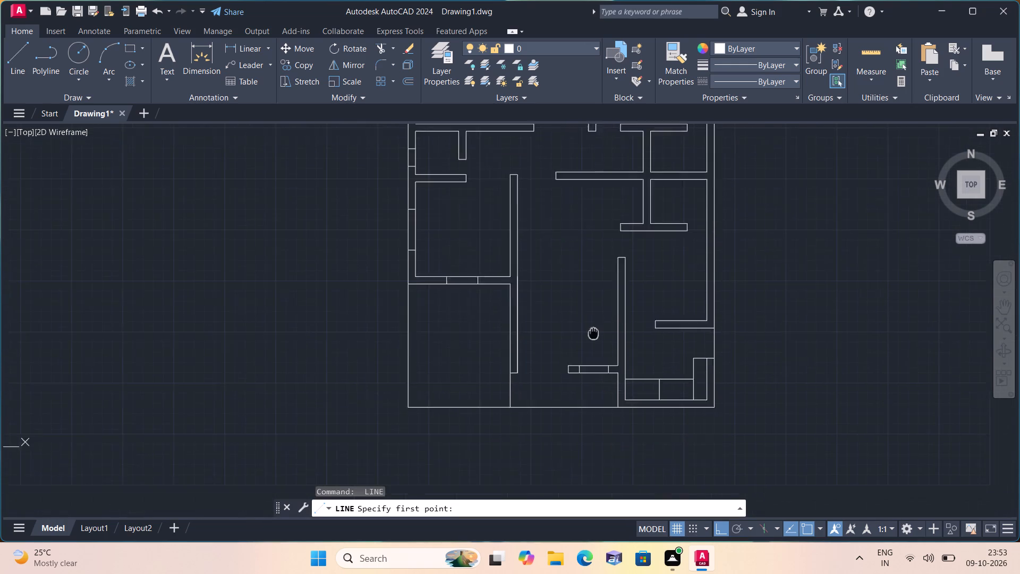
scroll(633, 384, up, 2)
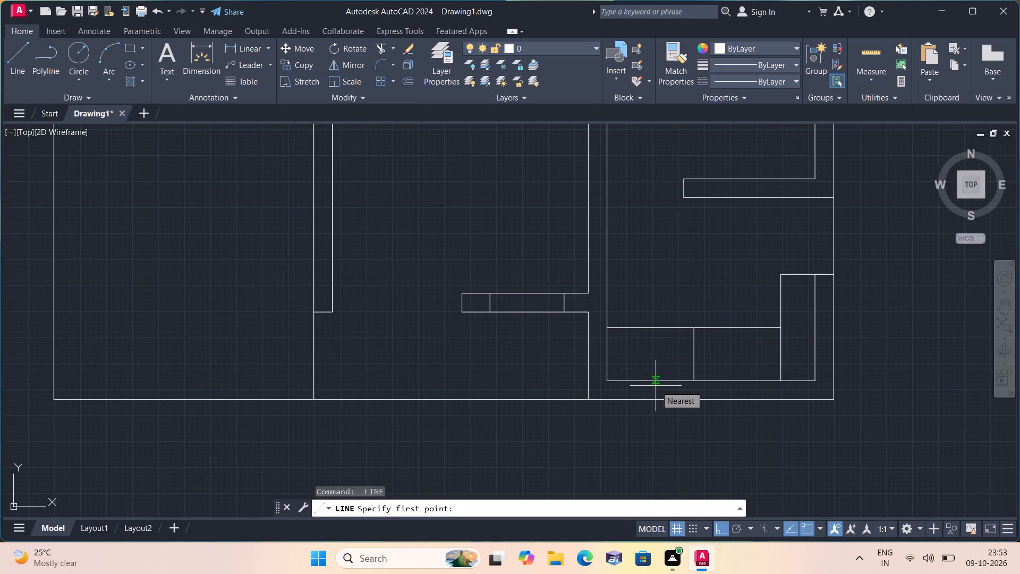
click(656, 386)
click(657, 402)
key(space)
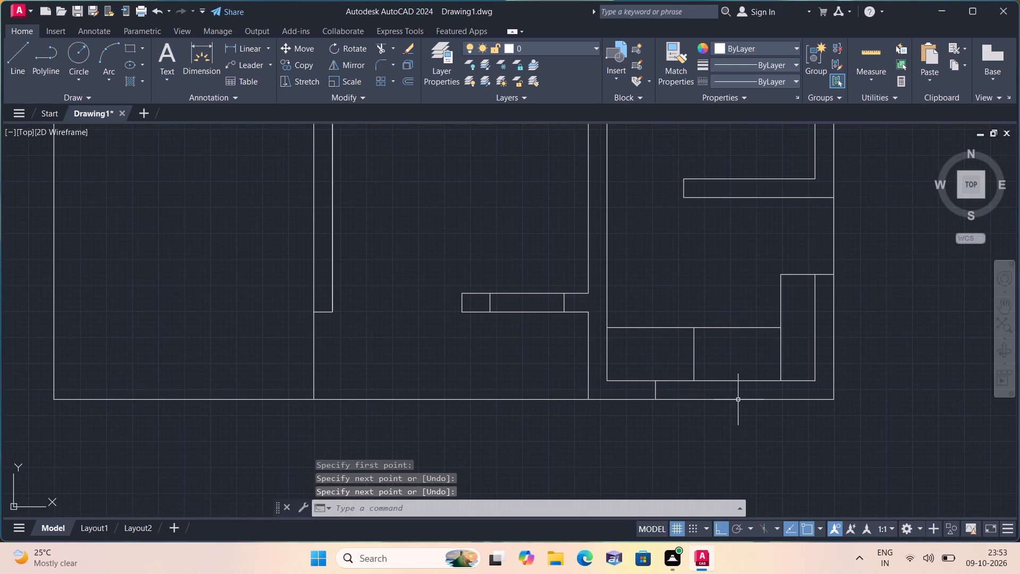
Draw a second short vertical line across the bottom exterior wall below the lower-right room to complete the opening.
key(space)
click(753, 384)
click(753, 399)
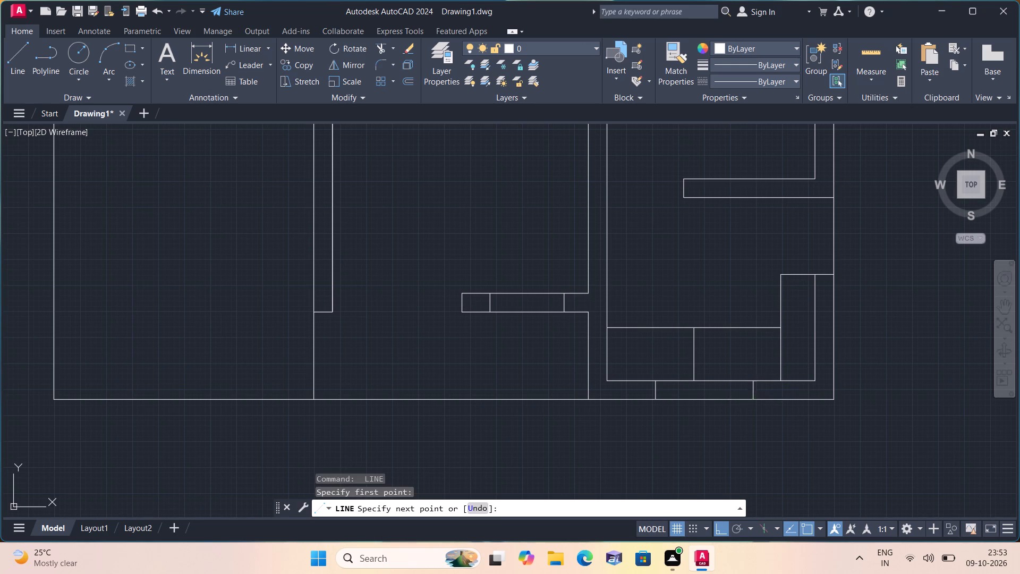
key(space)
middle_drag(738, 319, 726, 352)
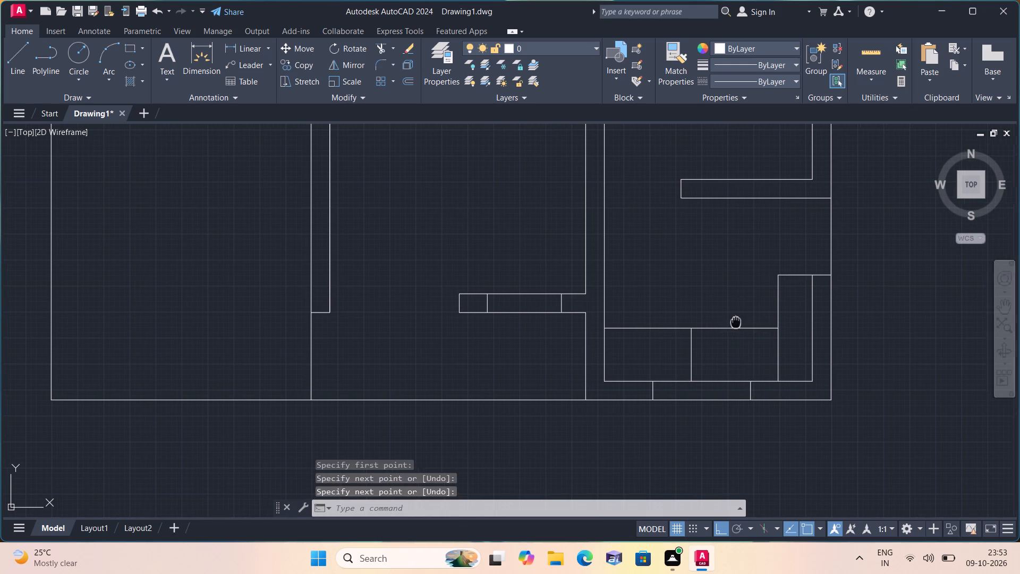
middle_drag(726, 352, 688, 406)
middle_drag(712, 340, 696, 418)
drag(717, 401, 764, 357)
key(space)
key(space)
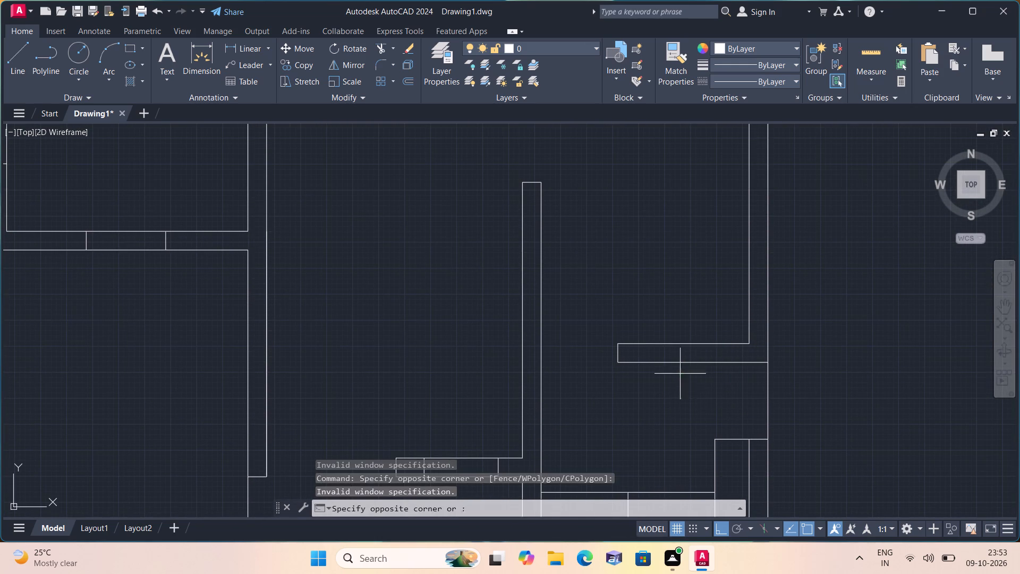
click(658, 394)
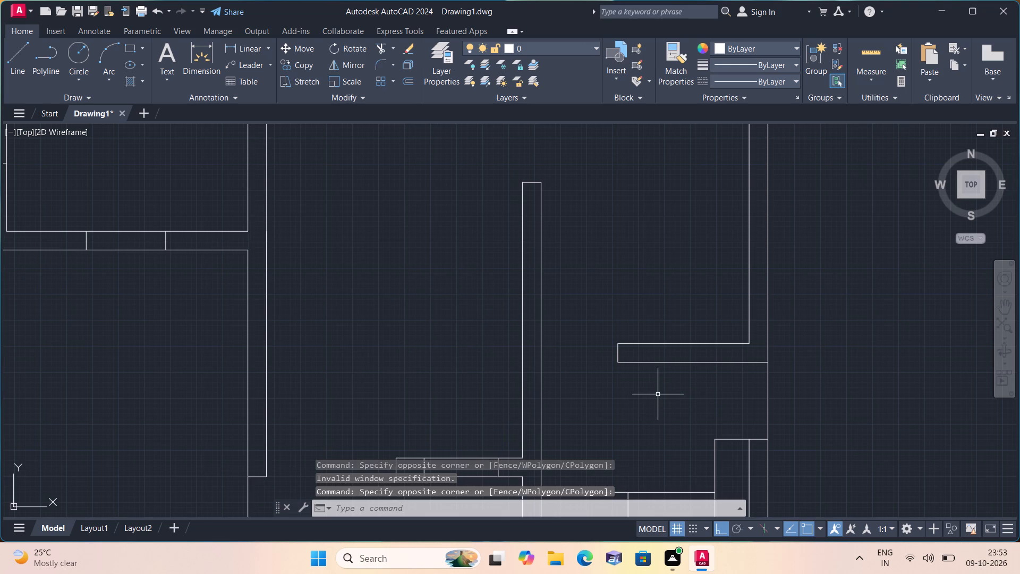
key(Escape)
Draw two short horizontal lines across the right exterior wall above the lower-right horizontal wall stub to mark an opening.
key(space)
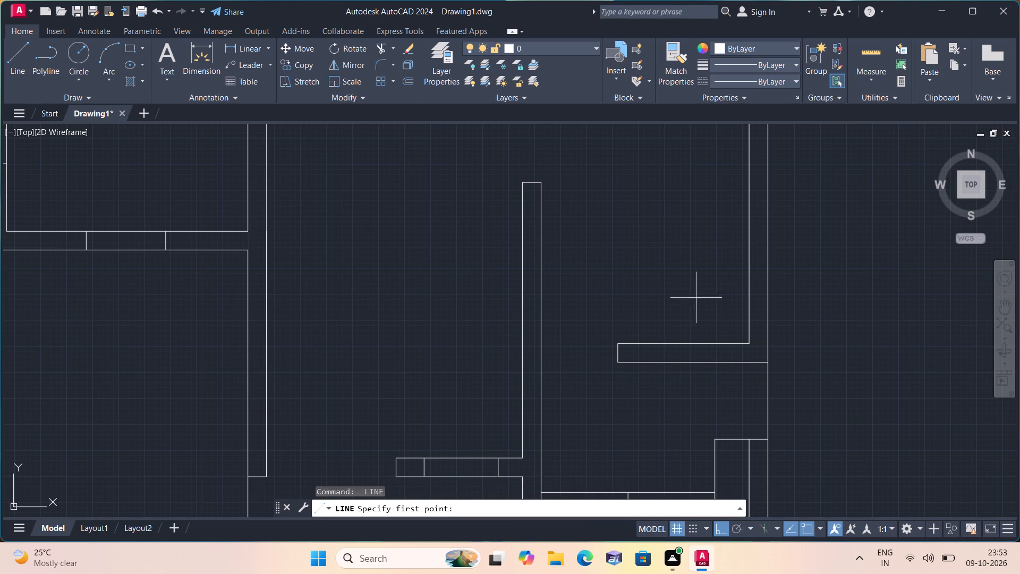
middle_drag(686, 296, 691, 374)
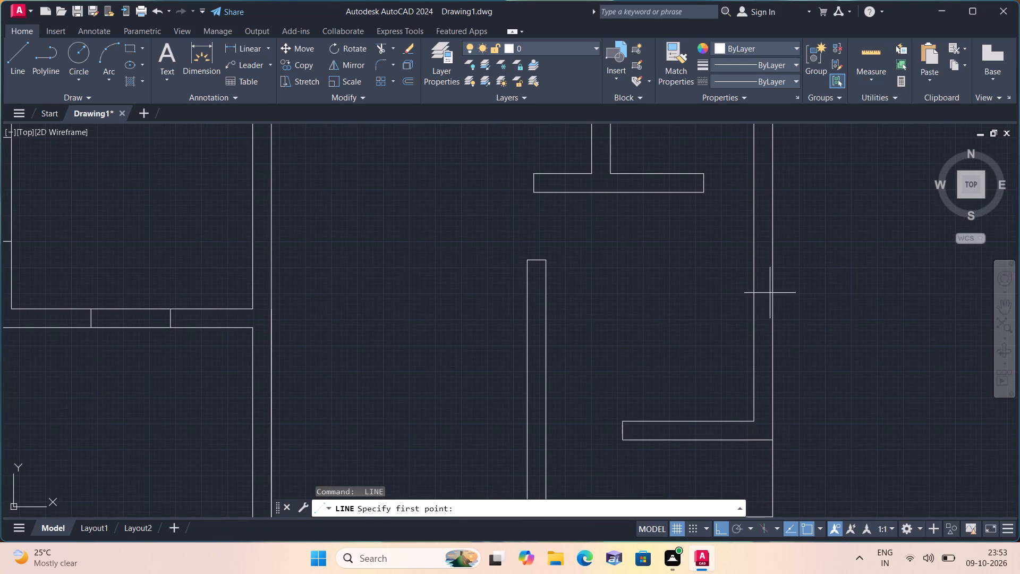
click(754, 244)
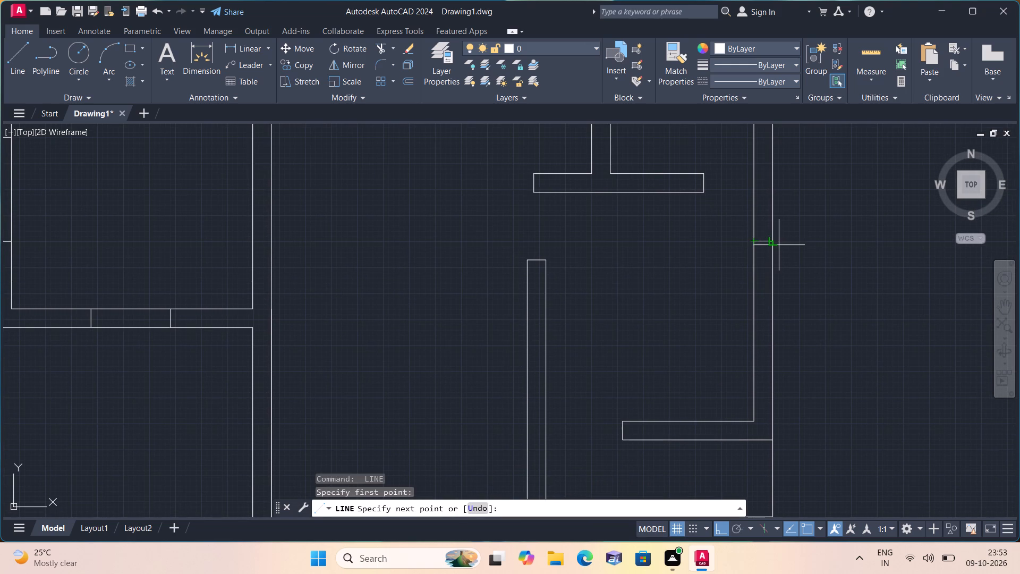
click(773, 242)
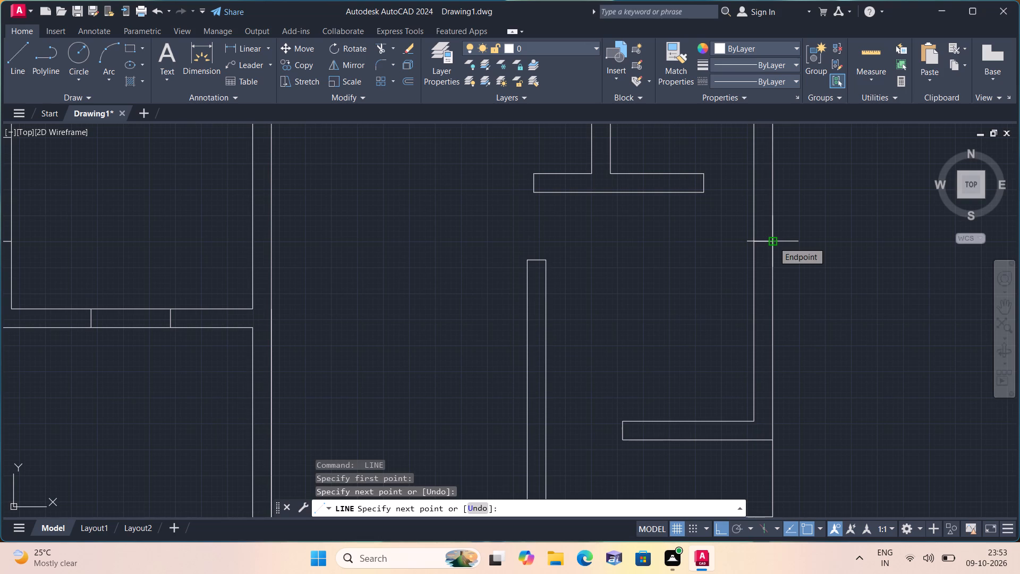
key(space)
key(space)
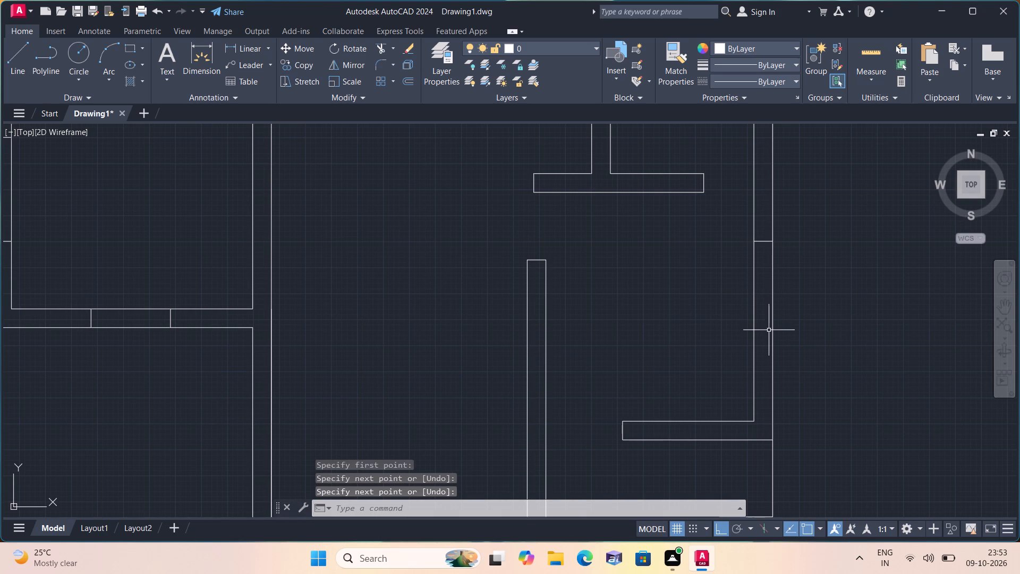
click(771, 331)
click(756, 332)
key(space)
Draw two short horizontal lines across the right exterior wall beside the small room below the right-hand cross wall to mark a narrow opening.
middle_drag(681, 296, 686, 408)
key(space)
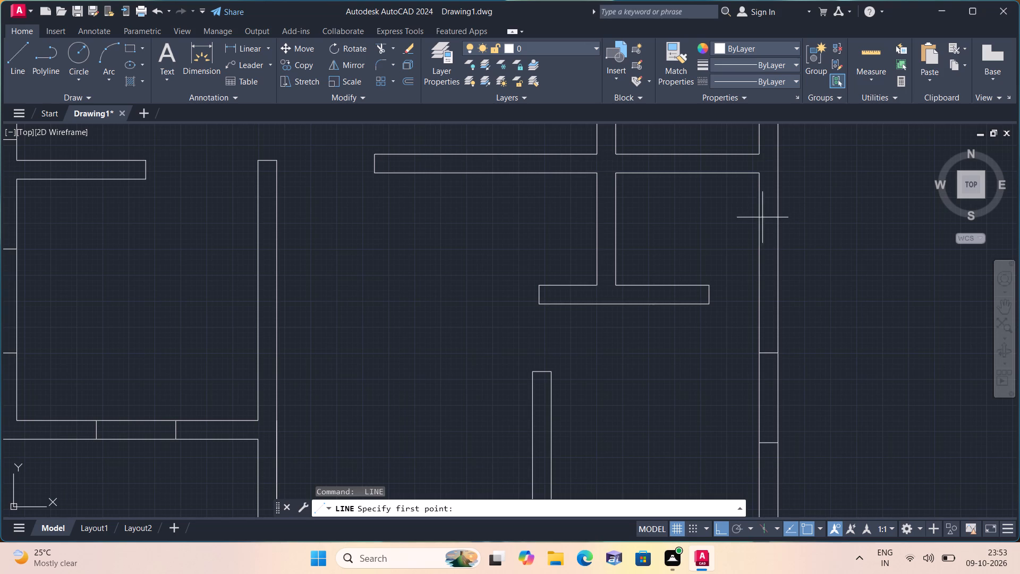
click(758, 217)
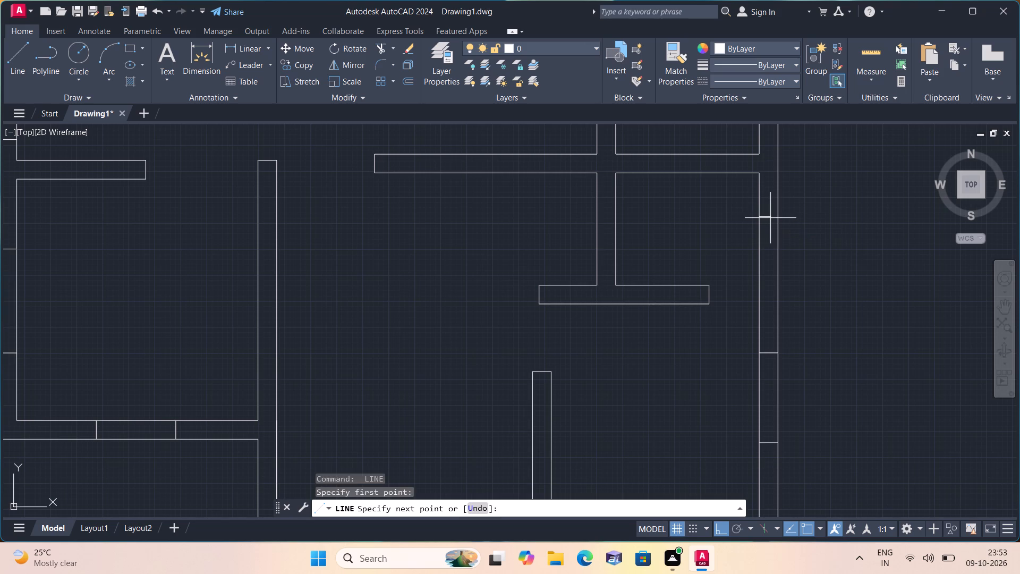
click(772, 217)
key(space)
key(space)
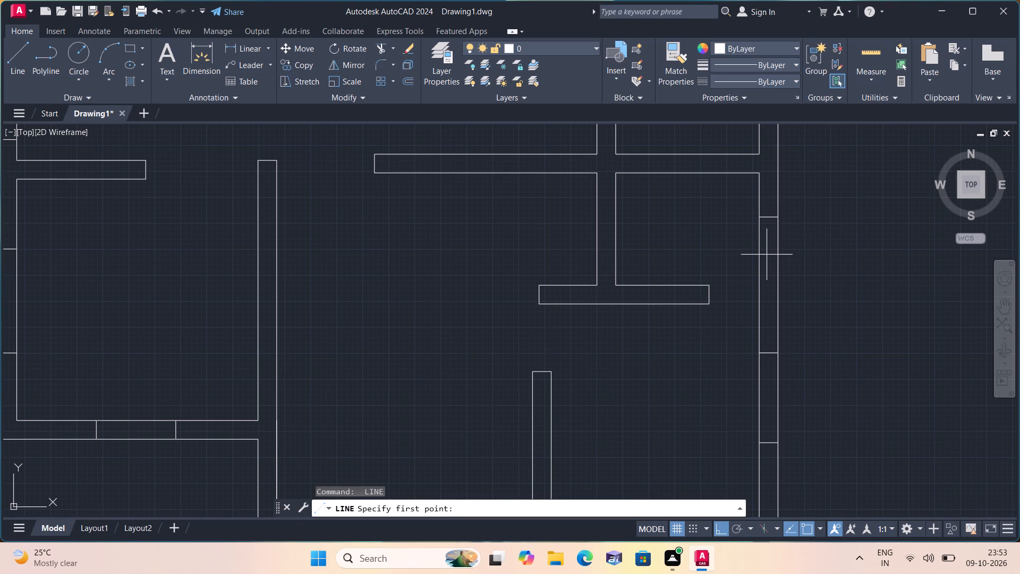
click(756, 253)
click(778, 251)
key(space)
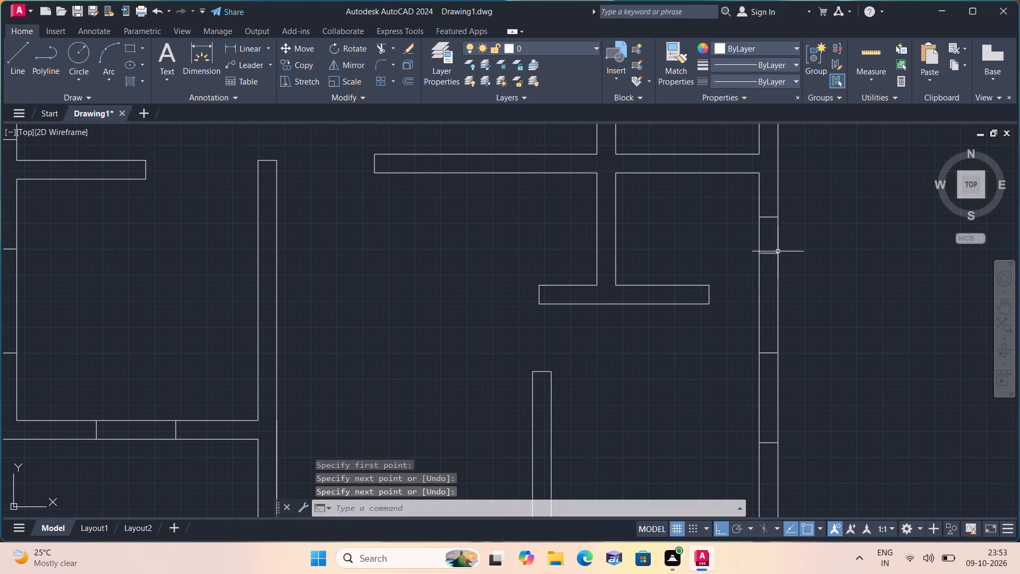
Draw two short horizontal lines across the right exterior wall beside the small room above the right-hand cross wall to mark a narrow opening.
middle_drag(810, 222, 811, 282)
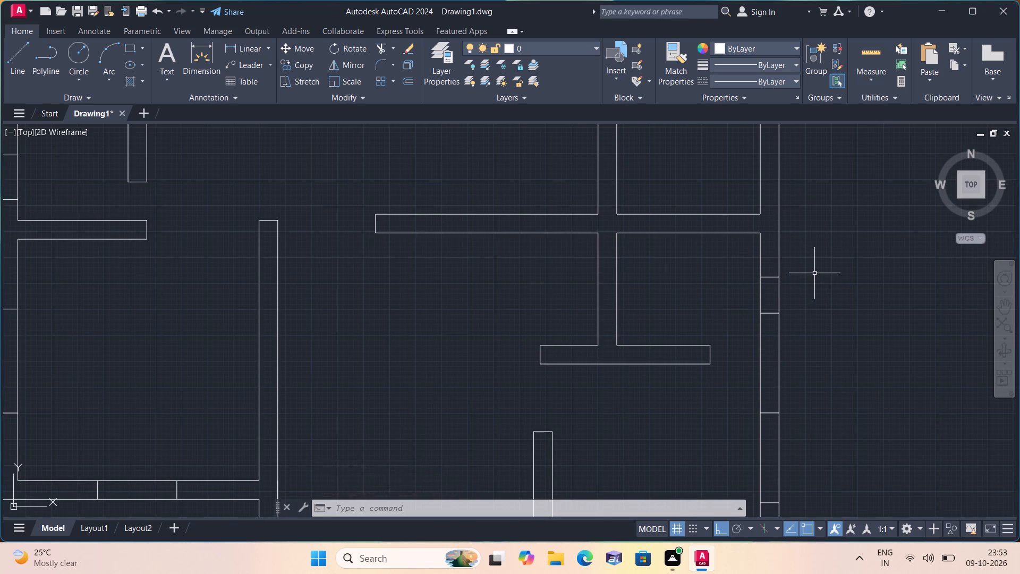
middle_drag(814, 272, 766, 326)
key(space)
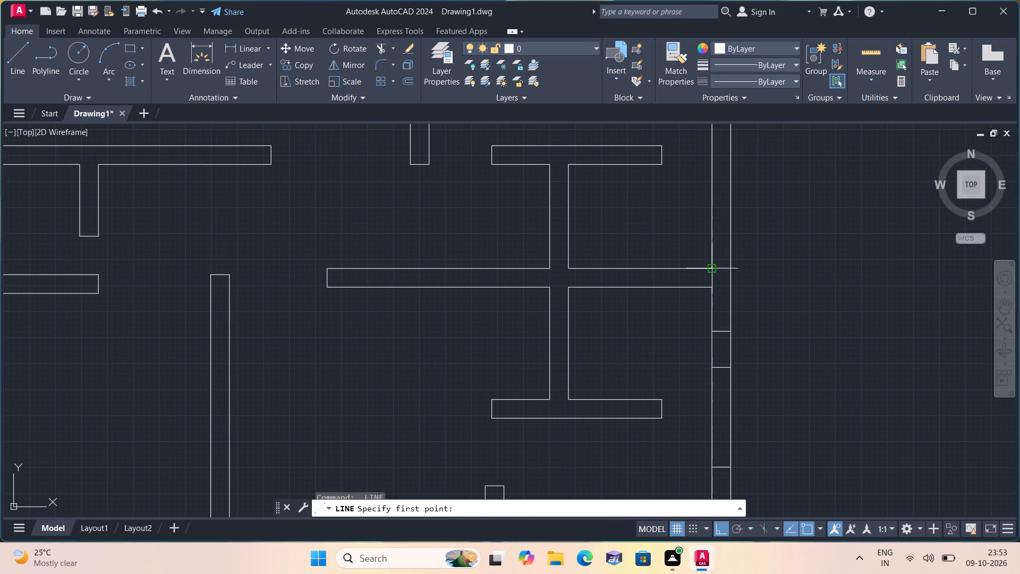
click(716, 192)
click(730, 192)
key(space)
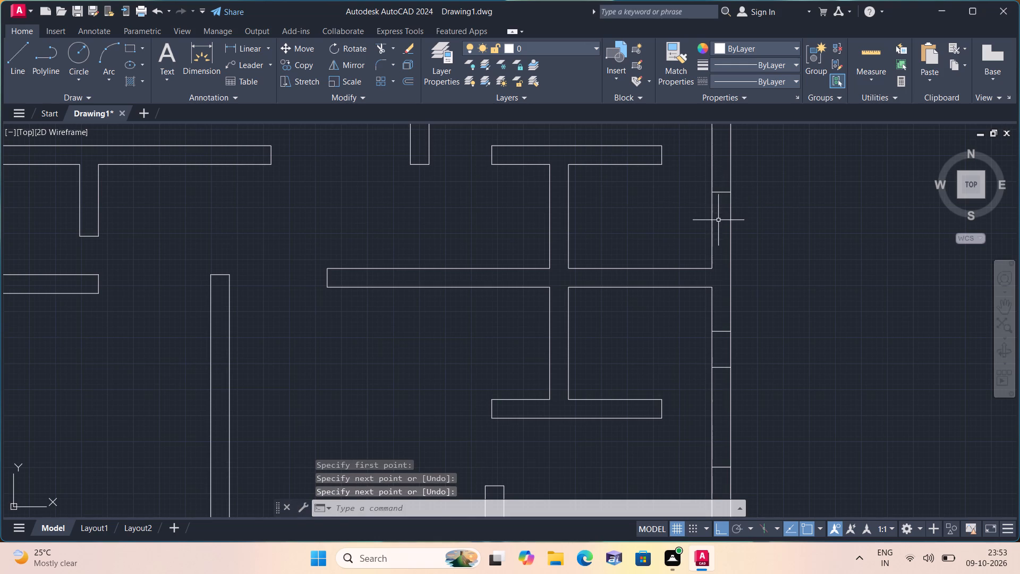
key(space)
click(712, 233)
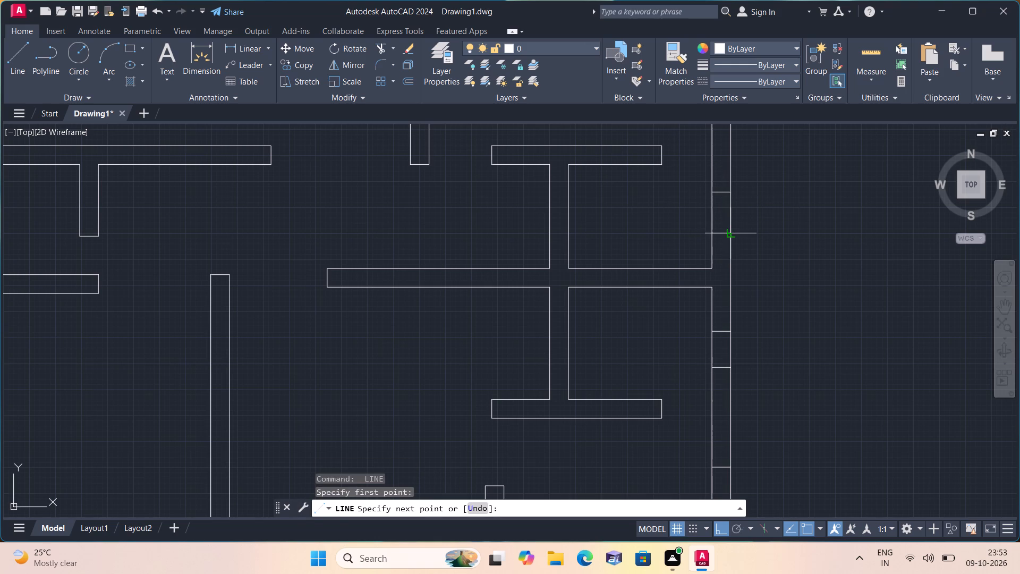
click(733, 235)
key(space)
Draw two short horizontal lines across the right exterior wall beside the upper-right room to mark the sides of an opening.
middle_drag(768, 202, 812, 337)
middle_drag(807, 240, 814, 370)
scroll(814, 370, down, 1)
key(space)
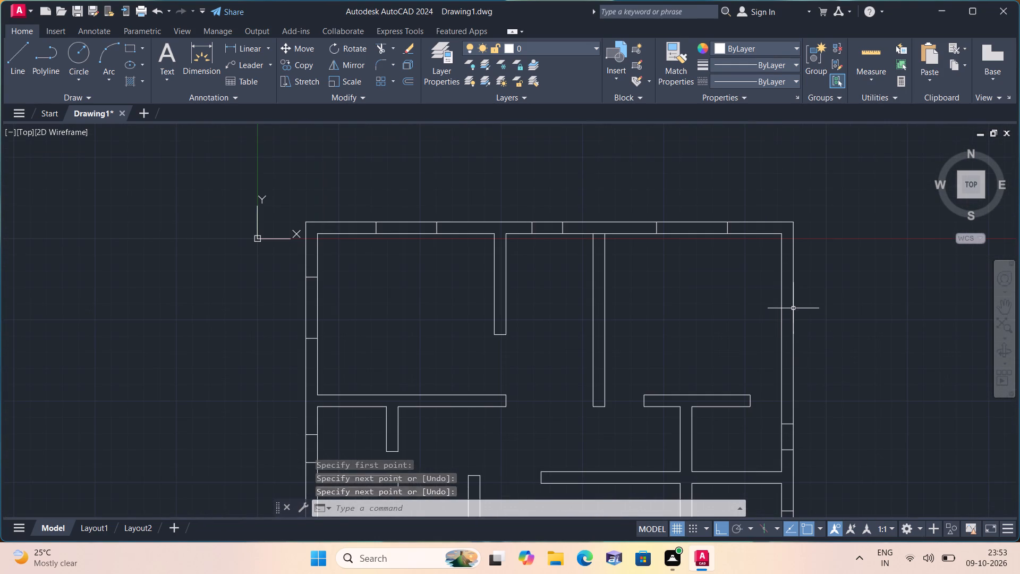
click(781, 284)
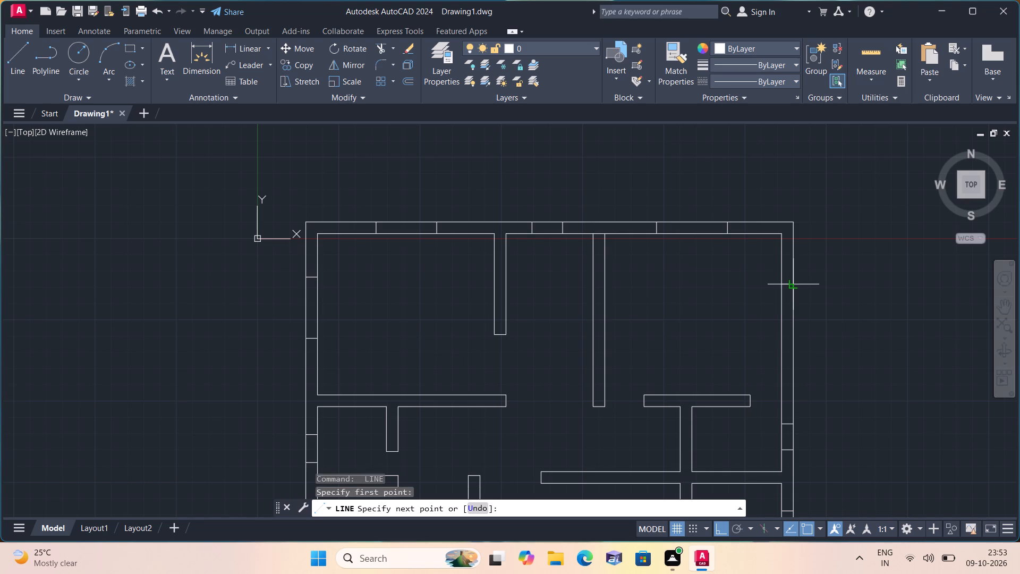
click(794, 284)
key(space)
key(space)
click(781, 330)
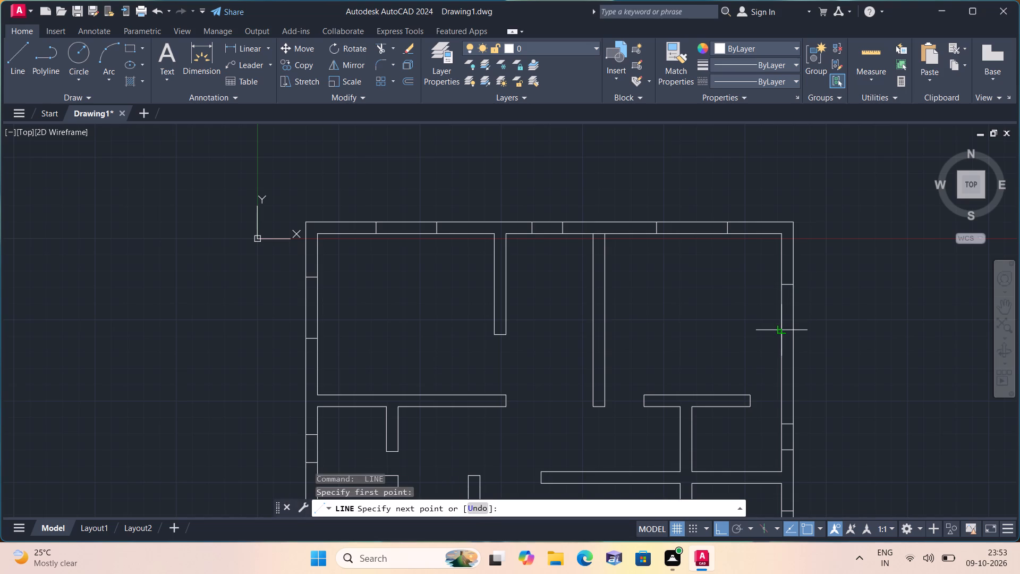
click(793, 330)
key(space)
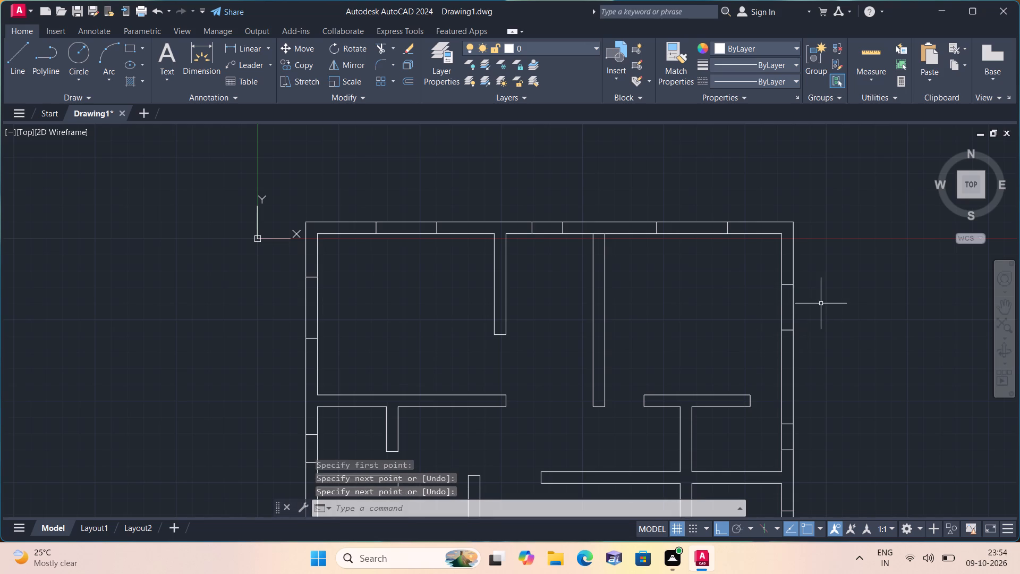
Start a hatch for the walls with a Solid fill and index colour 150.
scroll(821, 303, down, 1)
scroll(356, 204, down, 2)
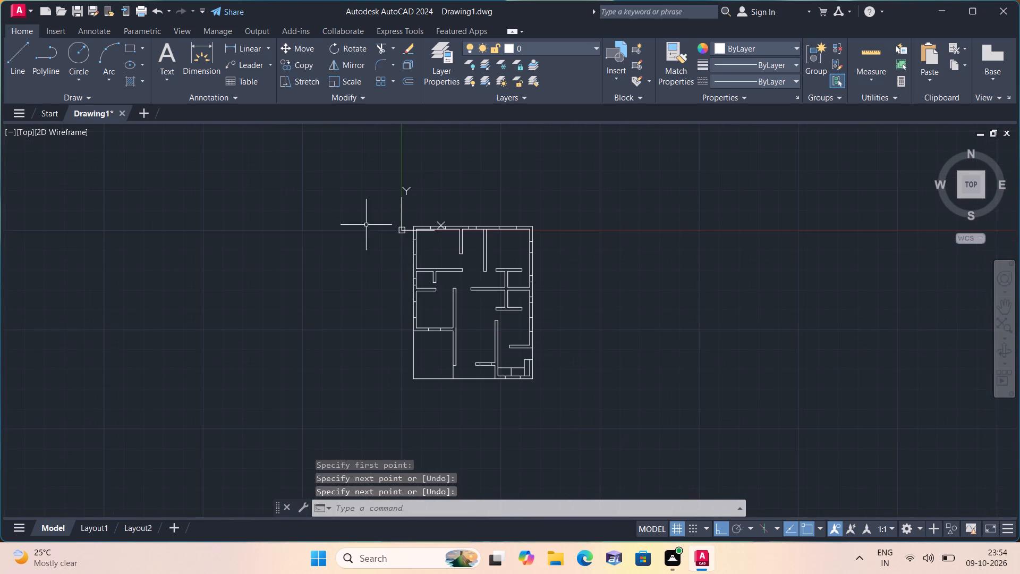
scroll(449, 257, up, 1)
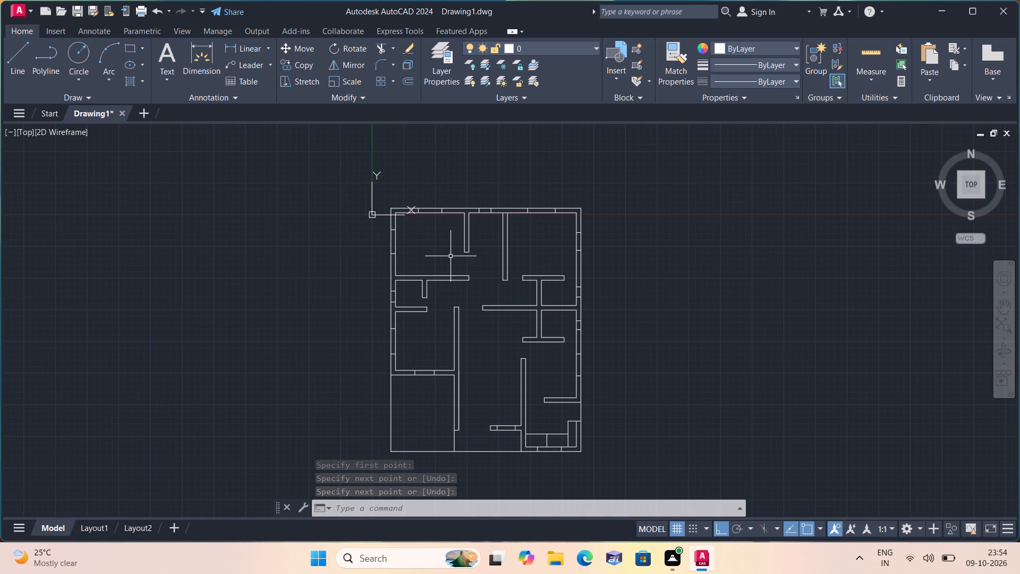
middle_drag(452, 255, 461, 273)
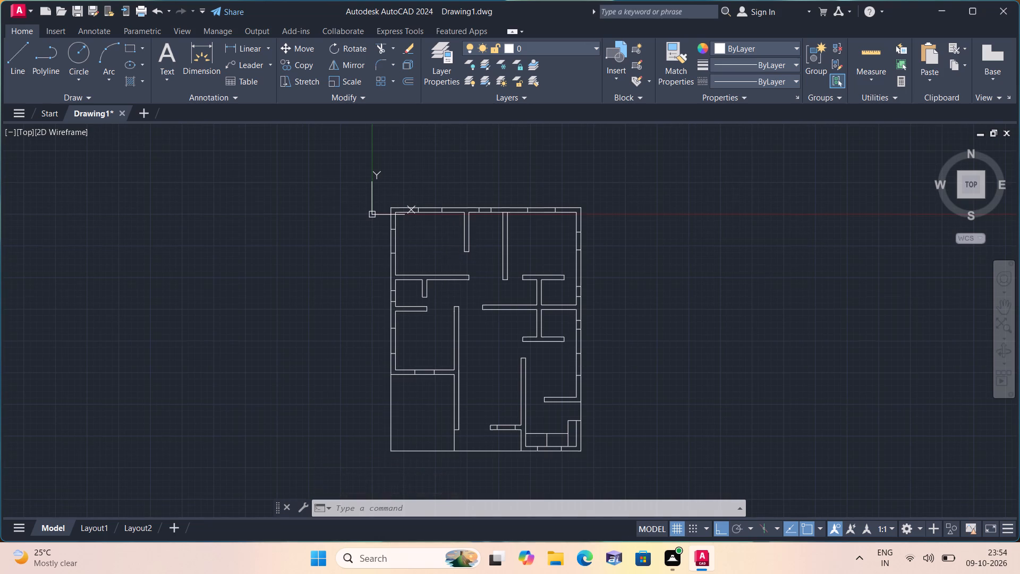
middle_drag(461, 273, 474, 296)
text(h)
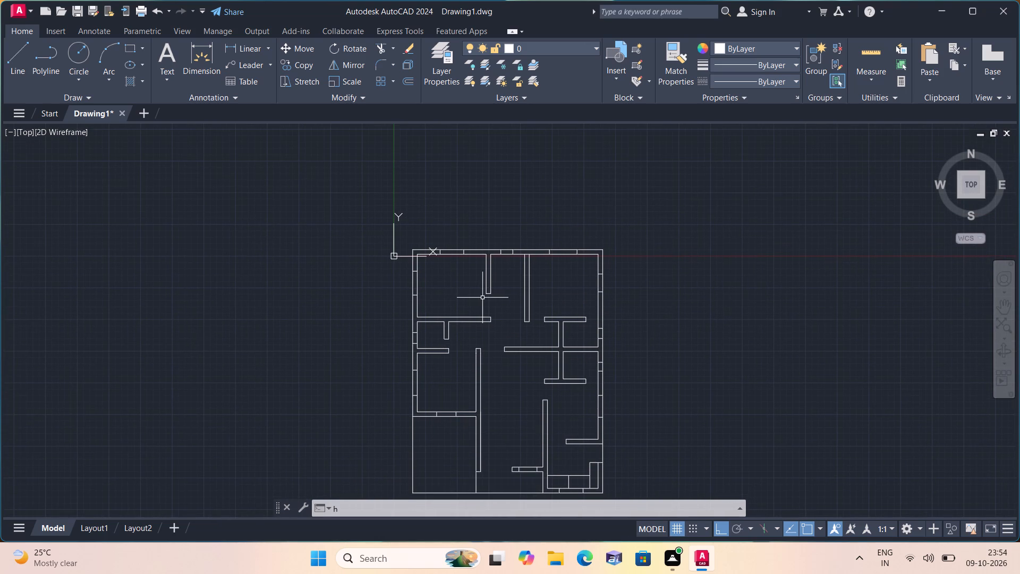
key(space)
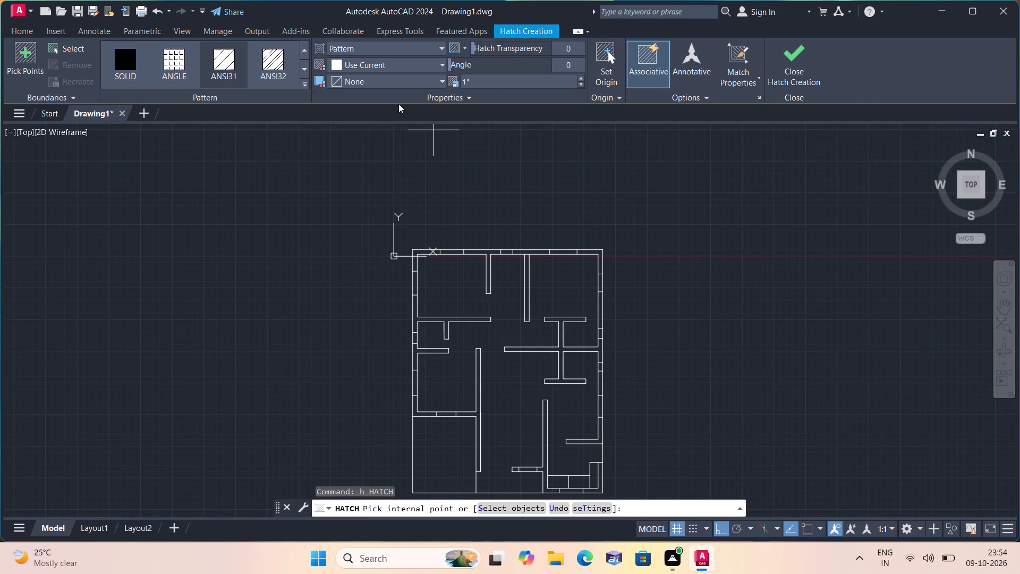
click(382, 52)
click(365, 60)
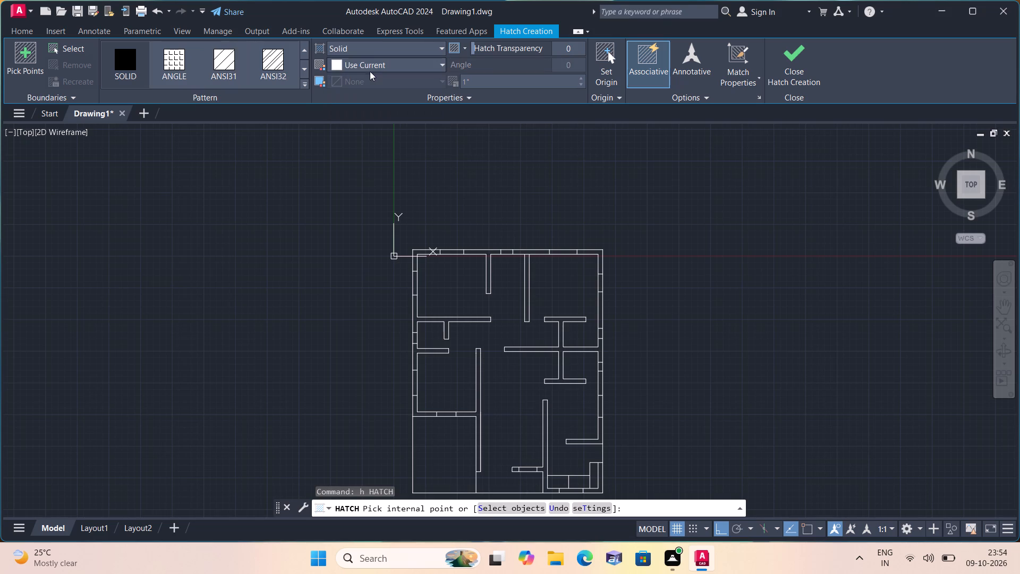
click(372, 62)
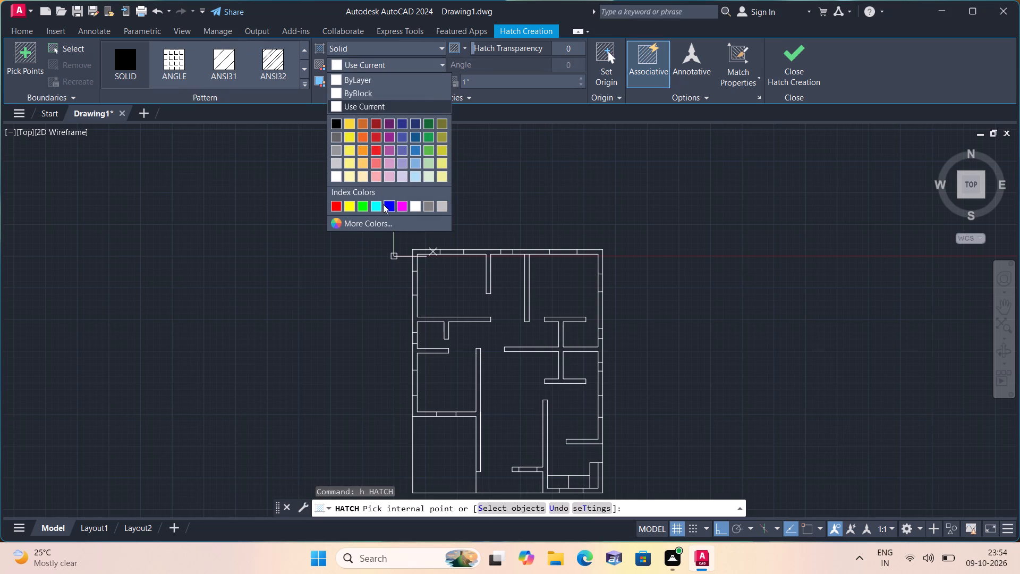
click(387, 220)
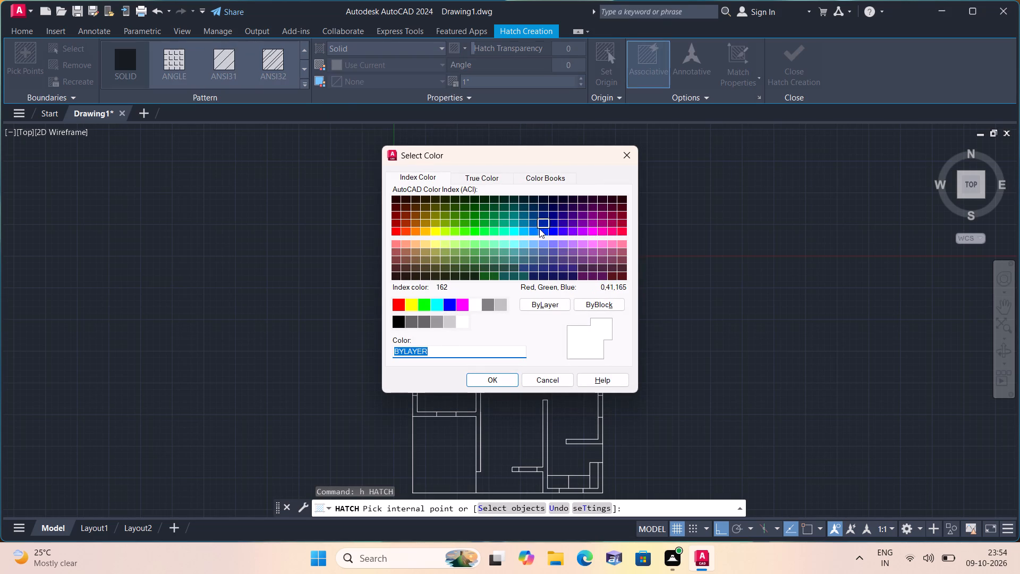
click(533, 232)
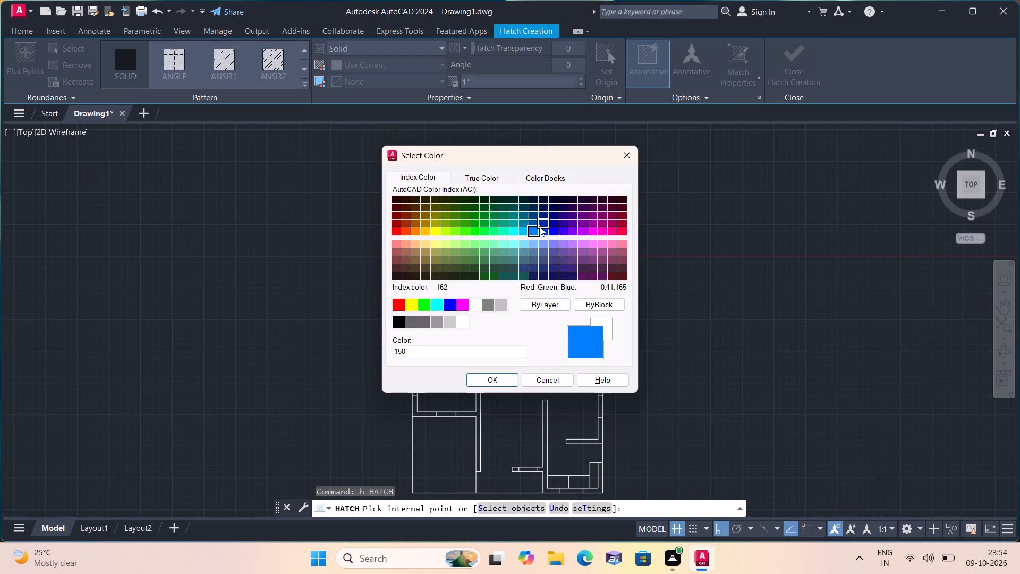
click(495, 378)
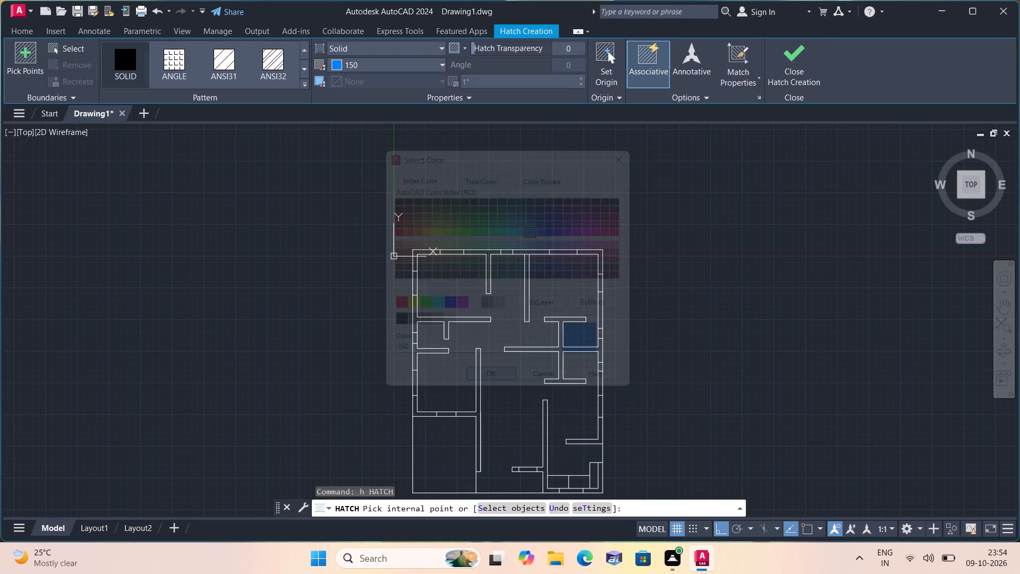
Fill the top exterior wall's solid pieces, its corners and the two interior walls hanging from it with the blue solid hatch.
scroll(427, 273, up, 3)
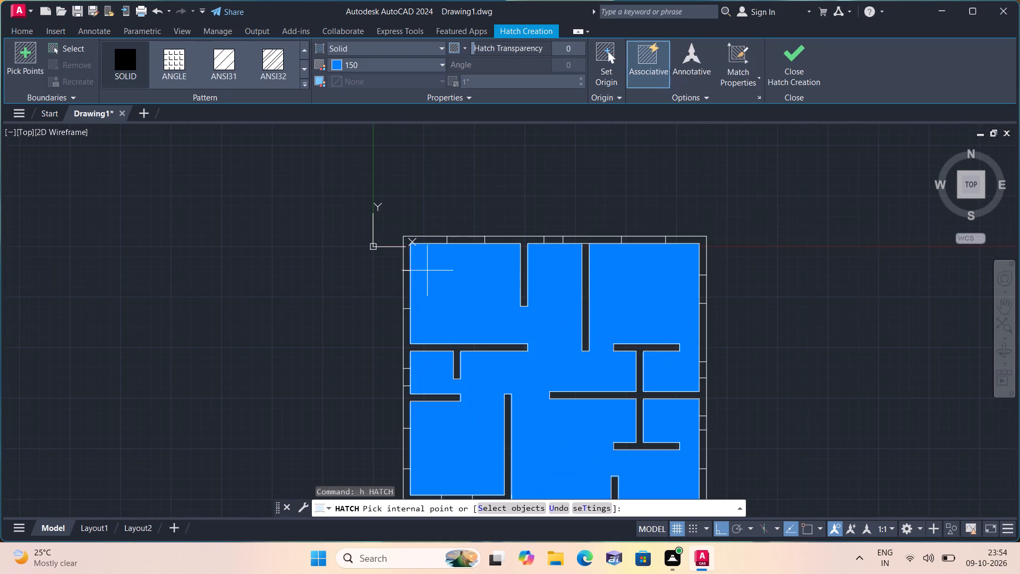
click(416, 241)
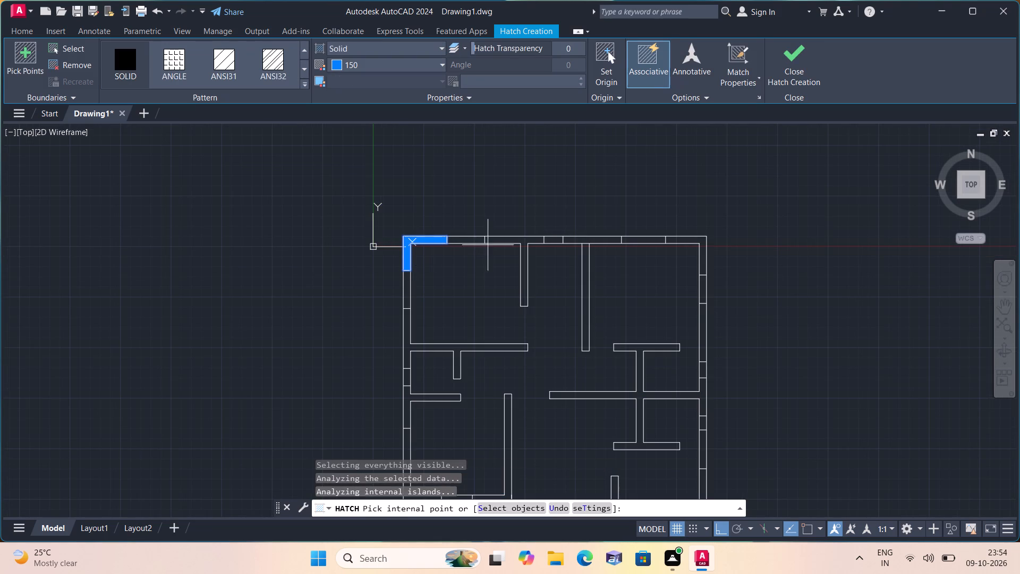
click(514, 239)
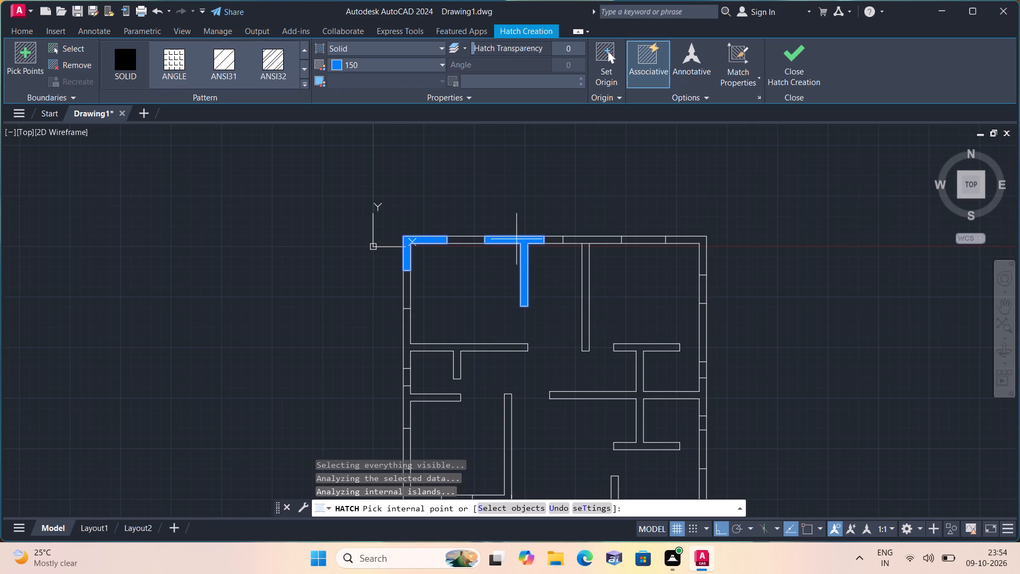
click(596, 238)
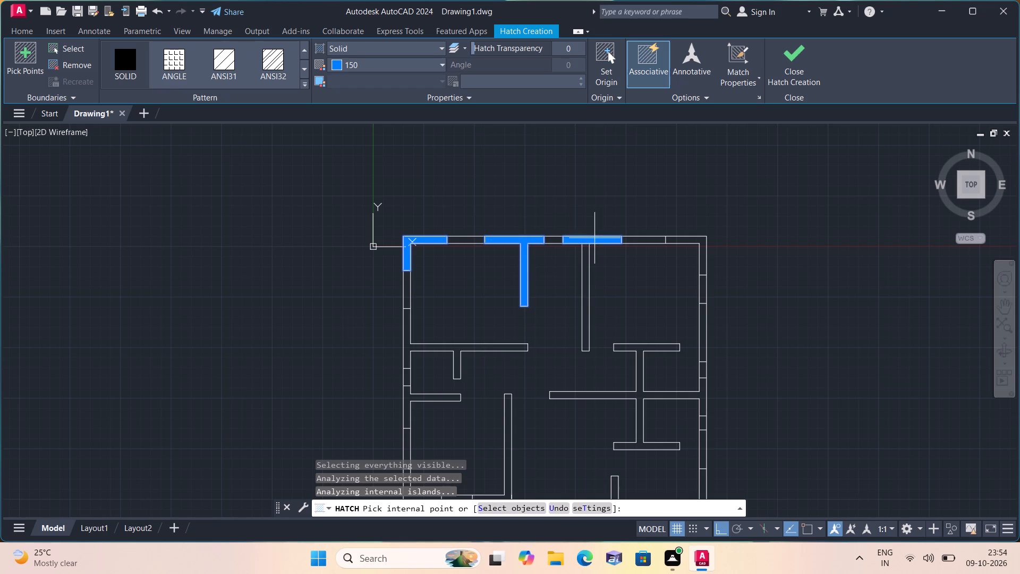
click(585, 251)
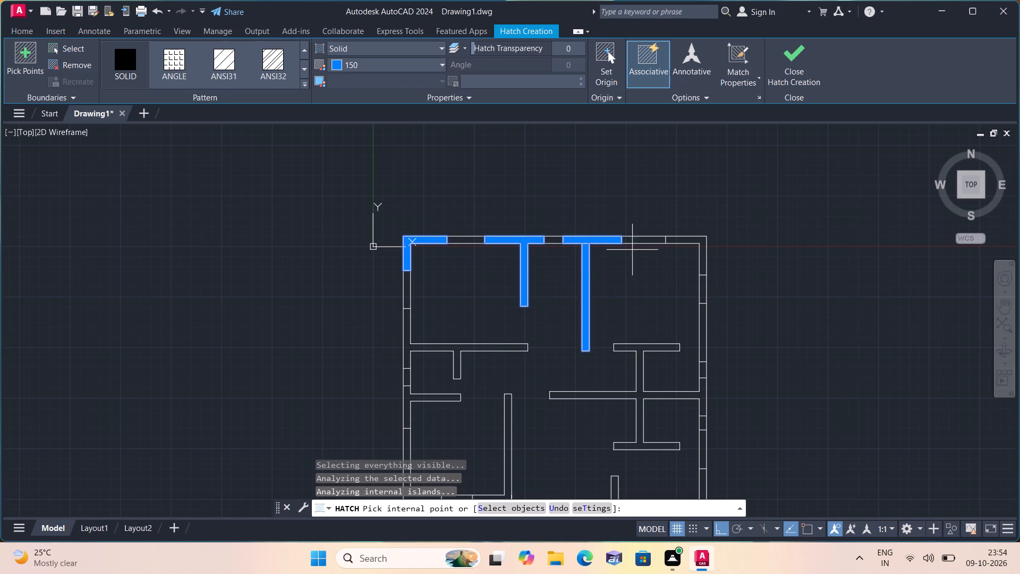
click(678, 240)
Hatch the right-hand cross wall and the right exterior wall pieces between openings, down to the L-shaped piece with the short interior wall.
middle_drag(678, 240, 673, 232)
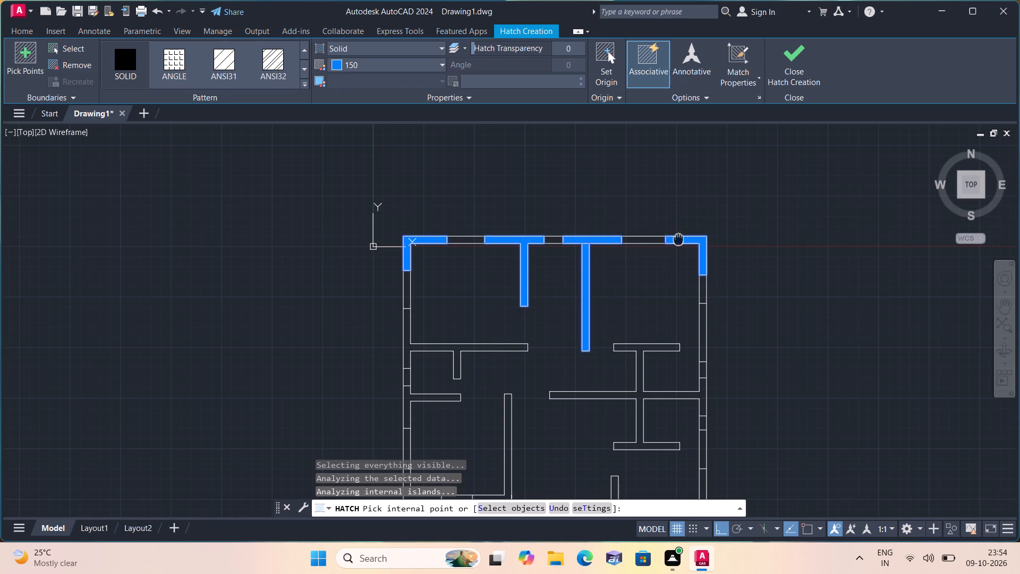
middle_drag(673, 232, 659, 175)
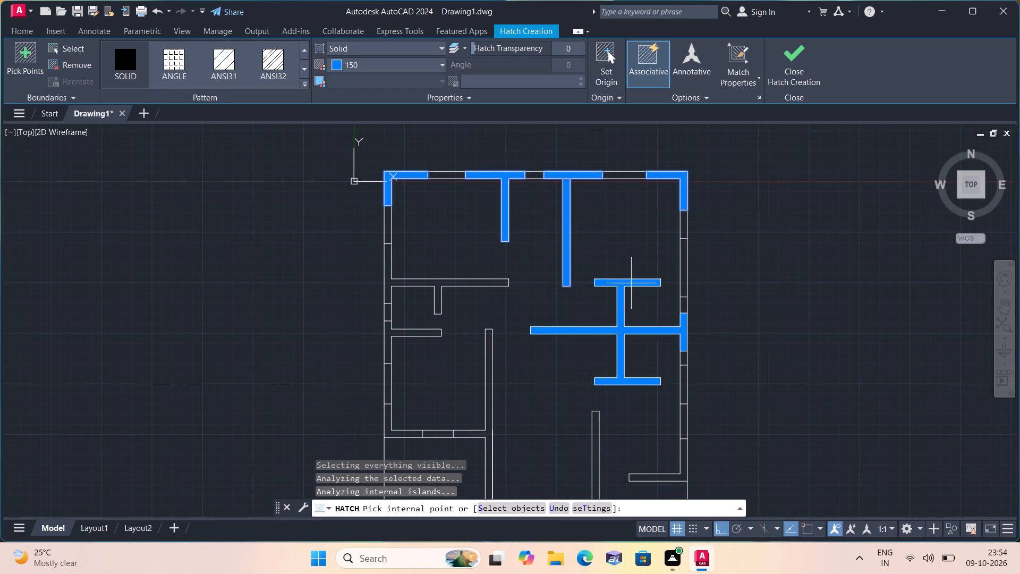
click(631, 282)
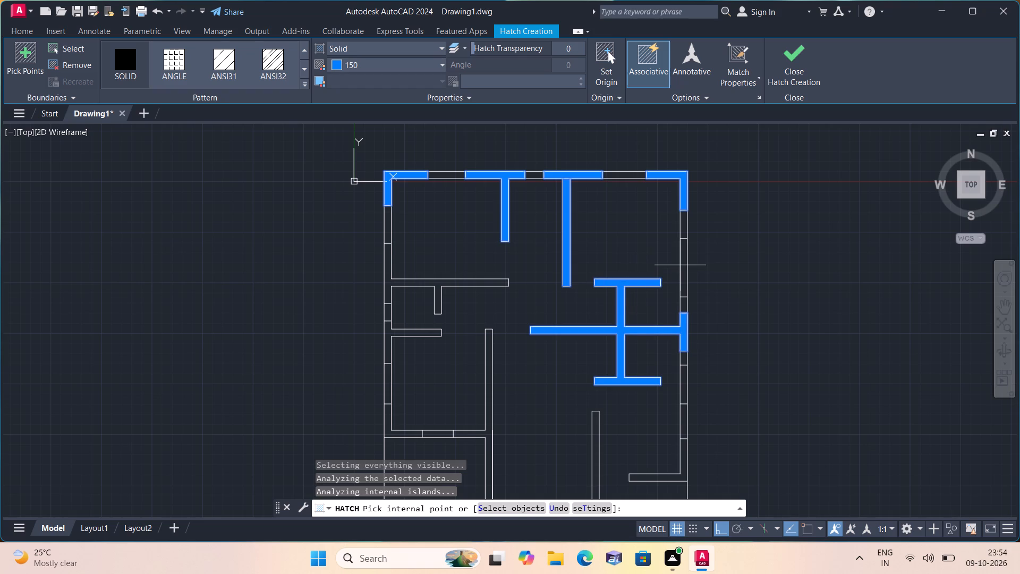
click(681, 265)
middle_drag(681, 265, 643, 202)
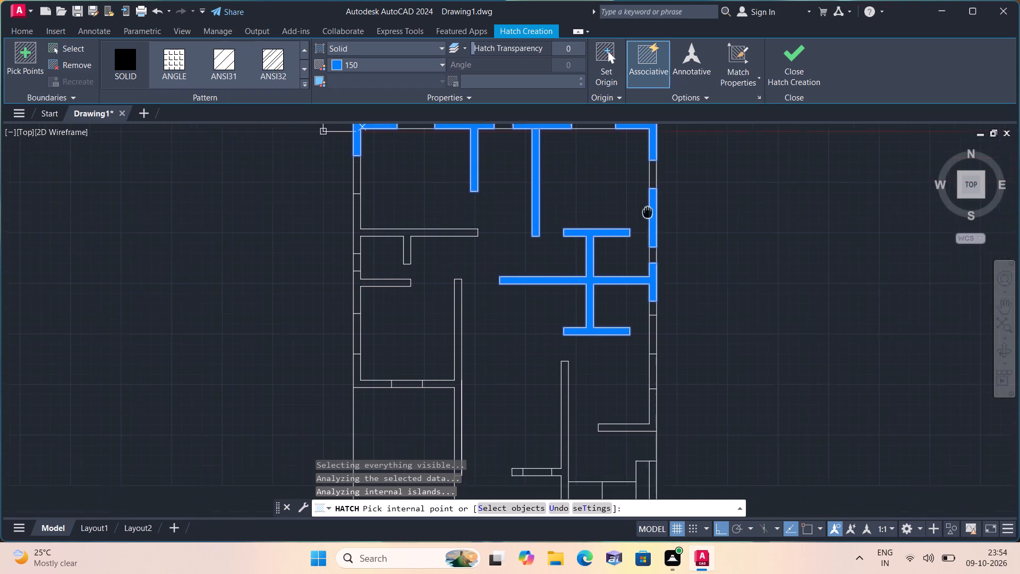
click(647, 325)
middle_drag(647, 325, 635, 289)
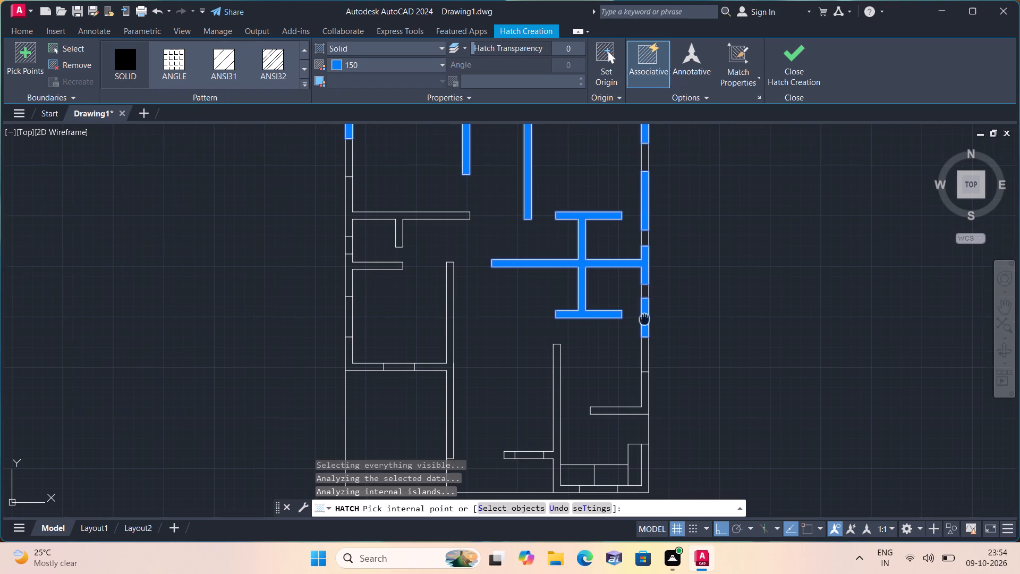
middle_drag(635, 289, 632, 264)
click(631, 337)
Hatch the lower-right corner piece, the lower interior vertical wall with its bottom piece, and the small stub beside its opening.
middle_drag(631, 337, 631, 309)
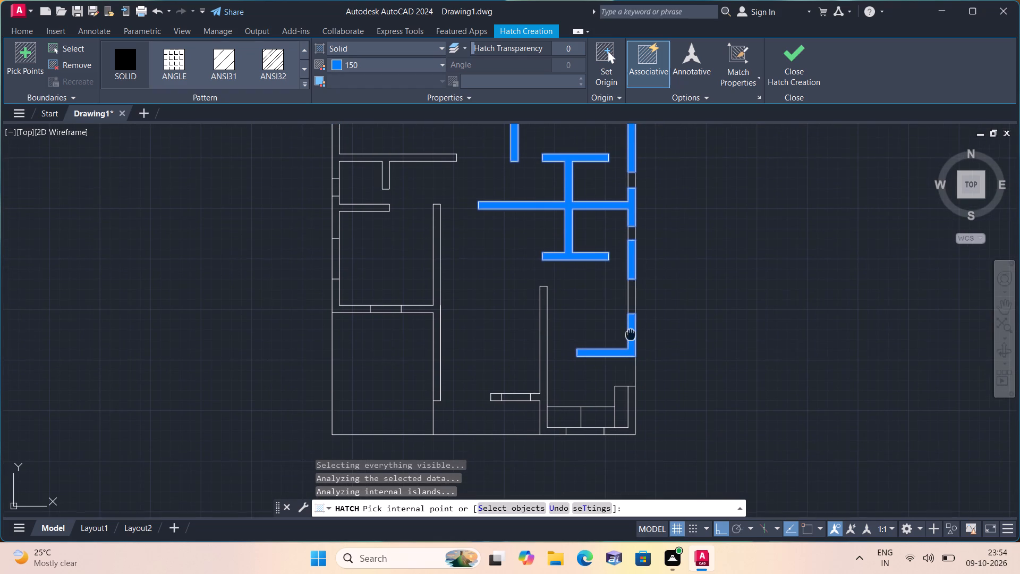
middle_drag(631, 309, 630, 262)
click(633, 345)
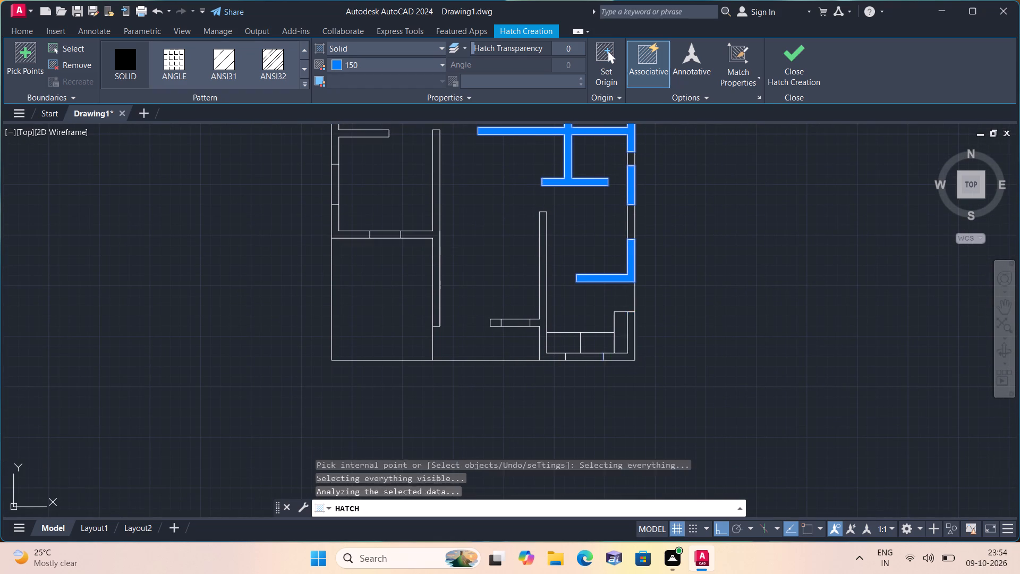
click(545, 356)
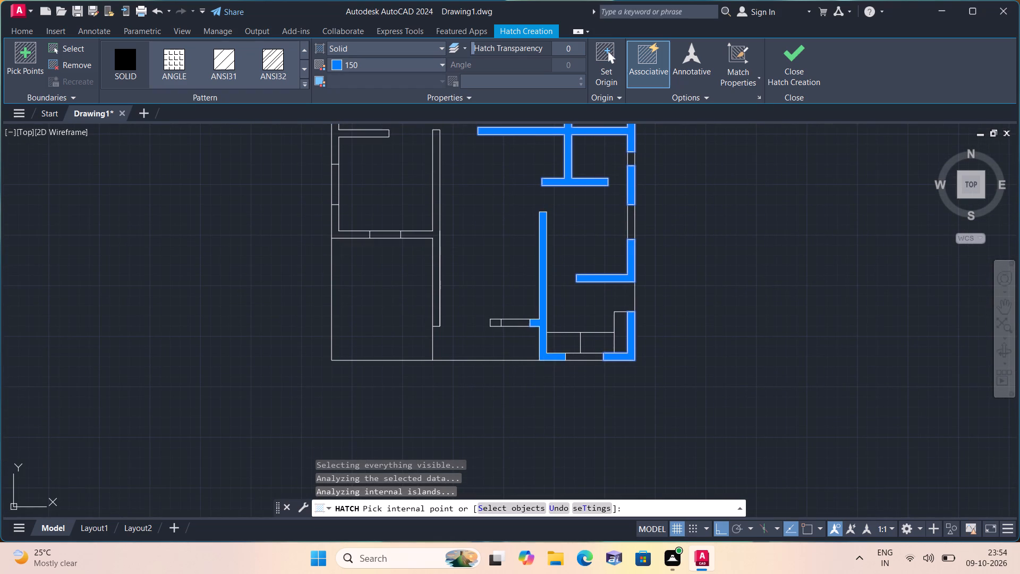
scroll(504, 331, up, 1)
click(495, 322)
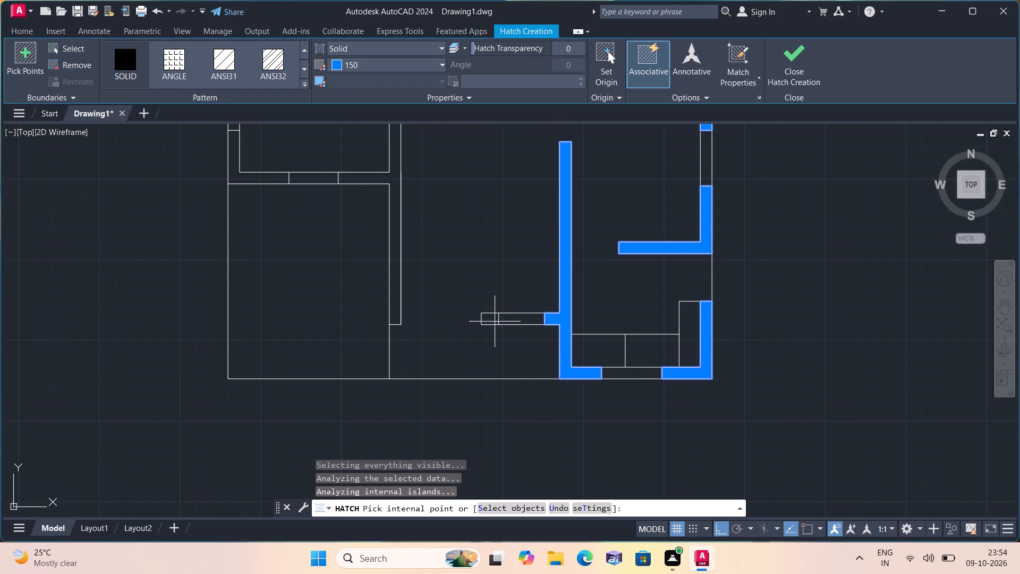
Hatch the central vertical wall, the lower-left corner and the remaining left exterior wall pieces with their interior branches, and finish the hatch.
click(395, 297)
middle_drag(396, 297, 624, 413)
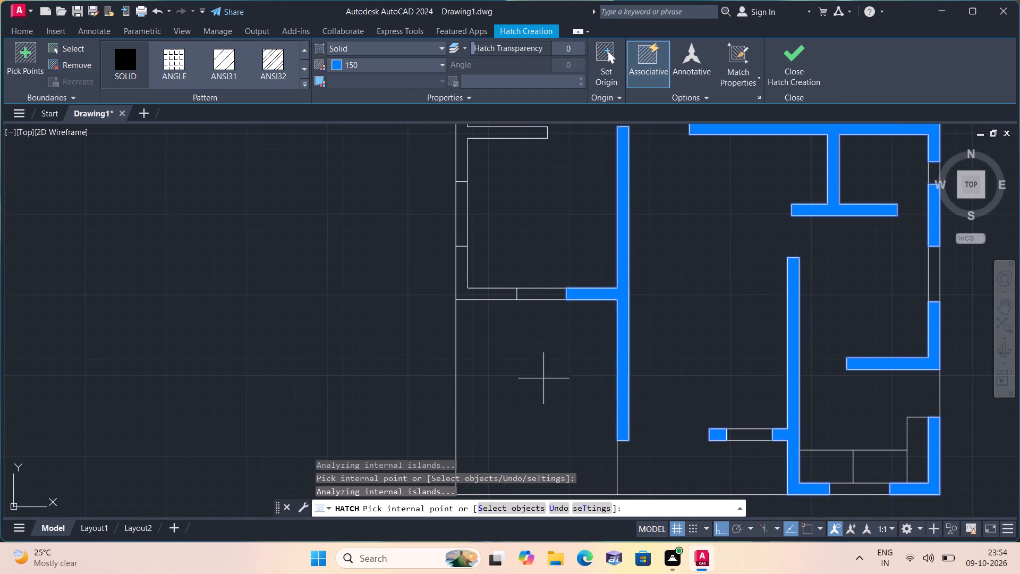
click(487, 297)
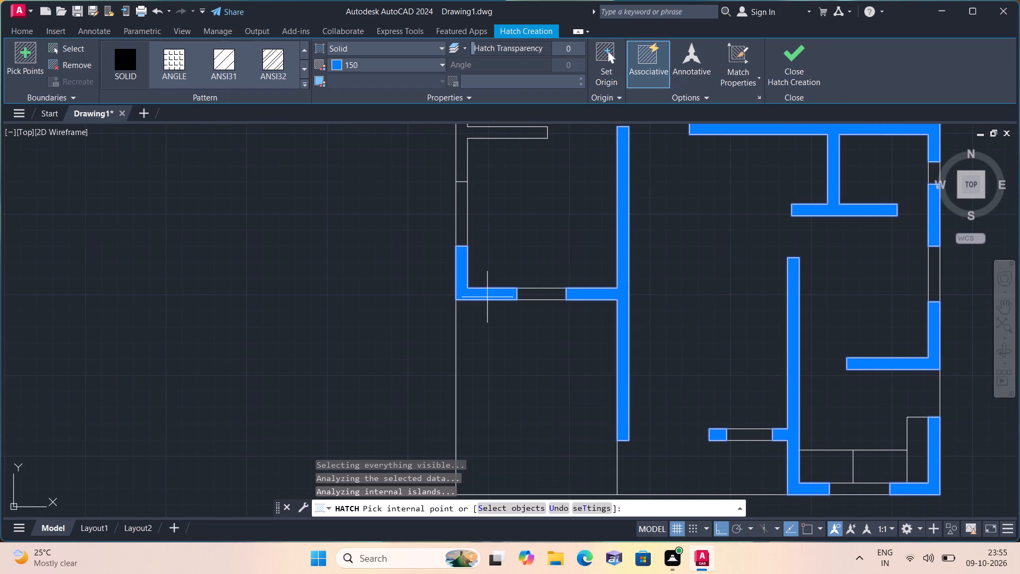
middle_drag(487, 297, 570, 449)
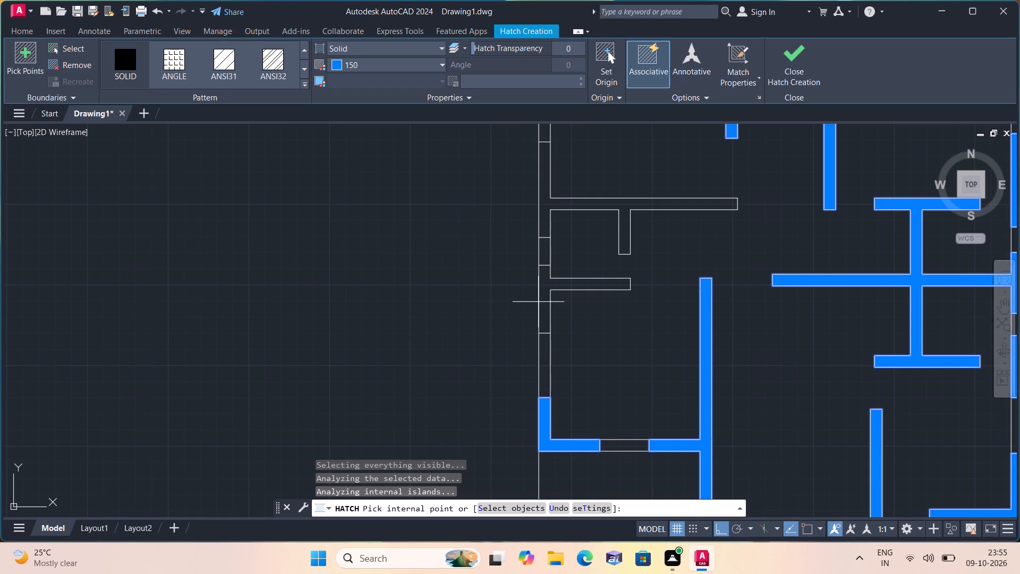
click(546, 294)
middle_drag(546, 294, 569, 457)
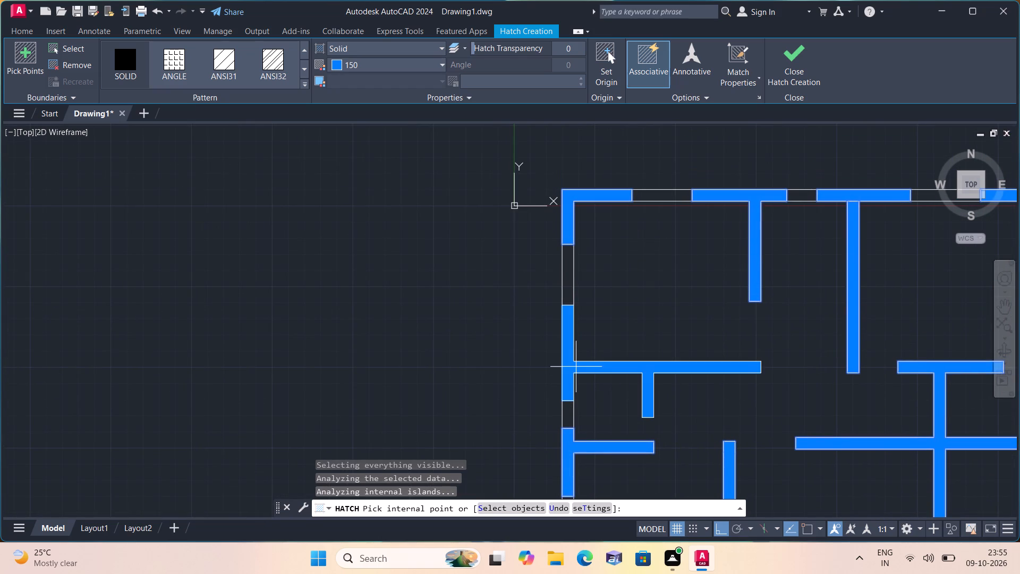
click(576, 367)
middle_drag(576, 367, 572, 401)
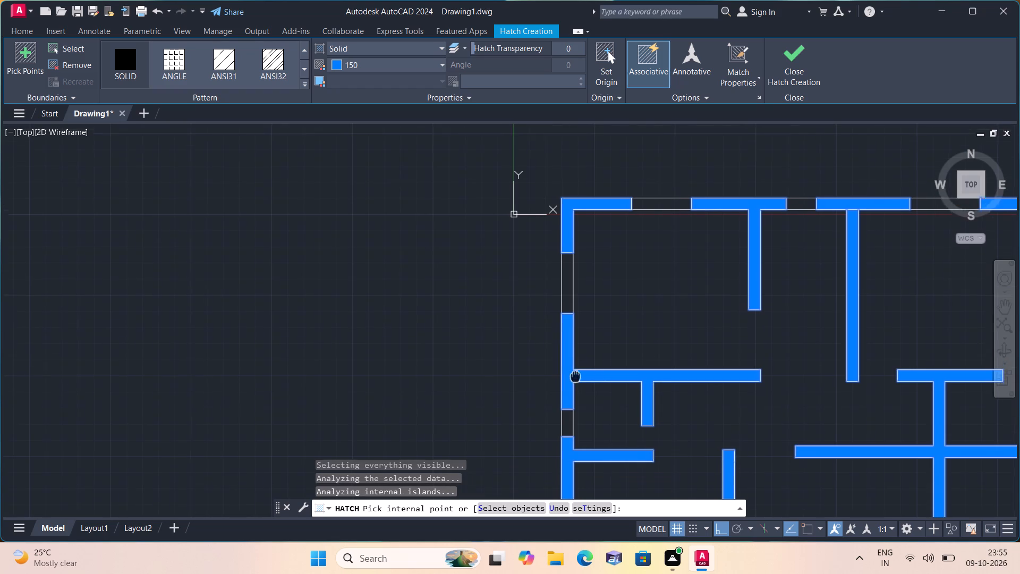
middle_drag(572, 401, 572, 402)
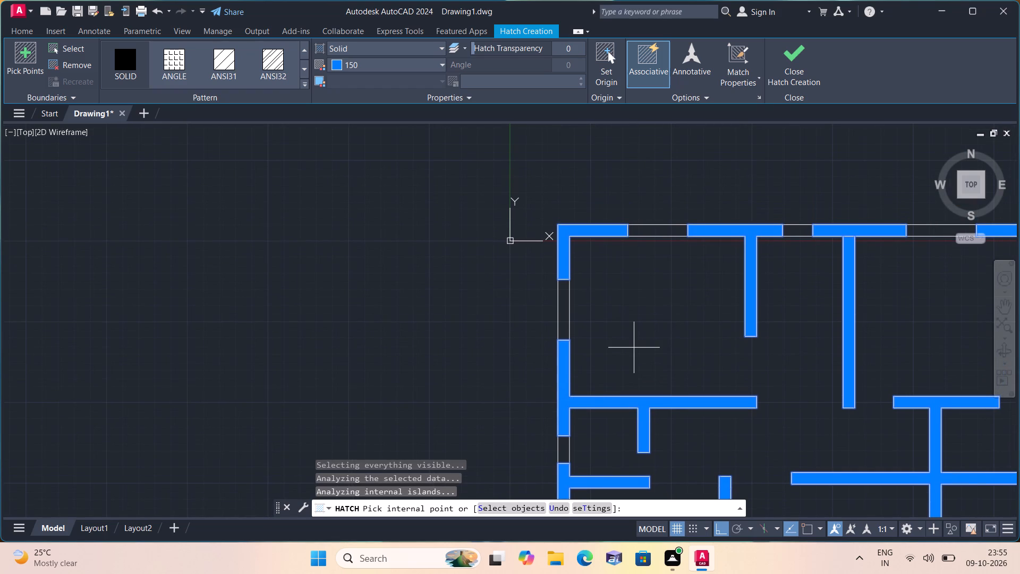
key(Escape)
scroll(634, 348, down, 2)
middle_drag(624, 348, 377, 356)
click(309, 45)
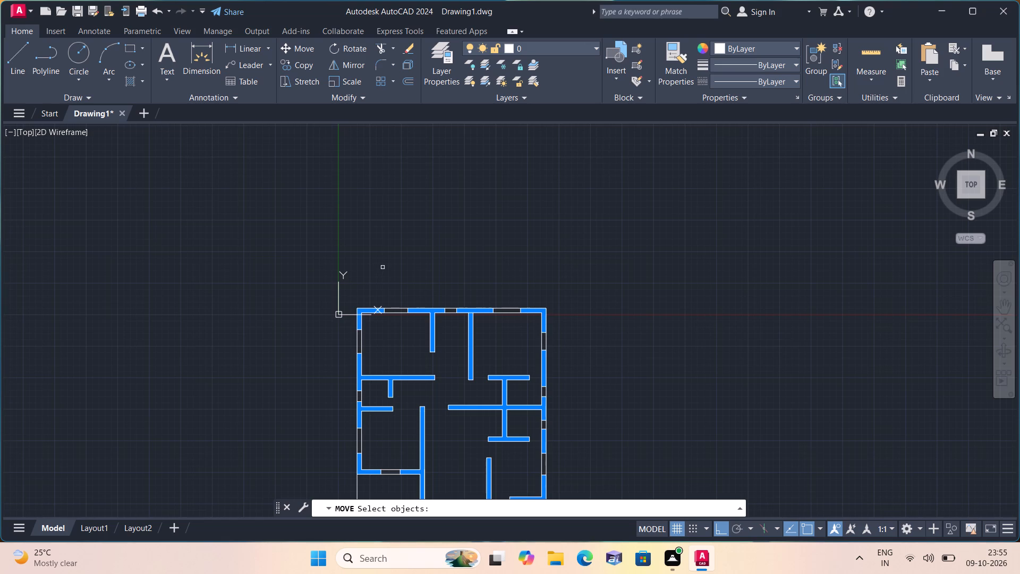
key(Escape)
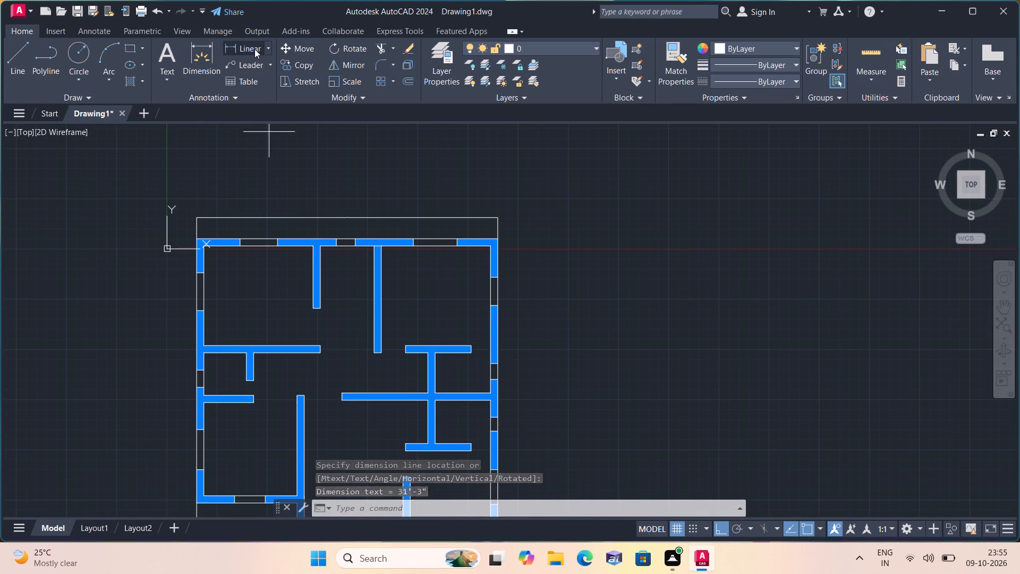
Add a vertical linear dimension from the plan's top-right to bottom-right outer corner, placed about 5'-6" outside the right exterior wall.
click(498, 238)
middle_drag(533, 335, 503, 251)
scroll(532, 335, down, 1)
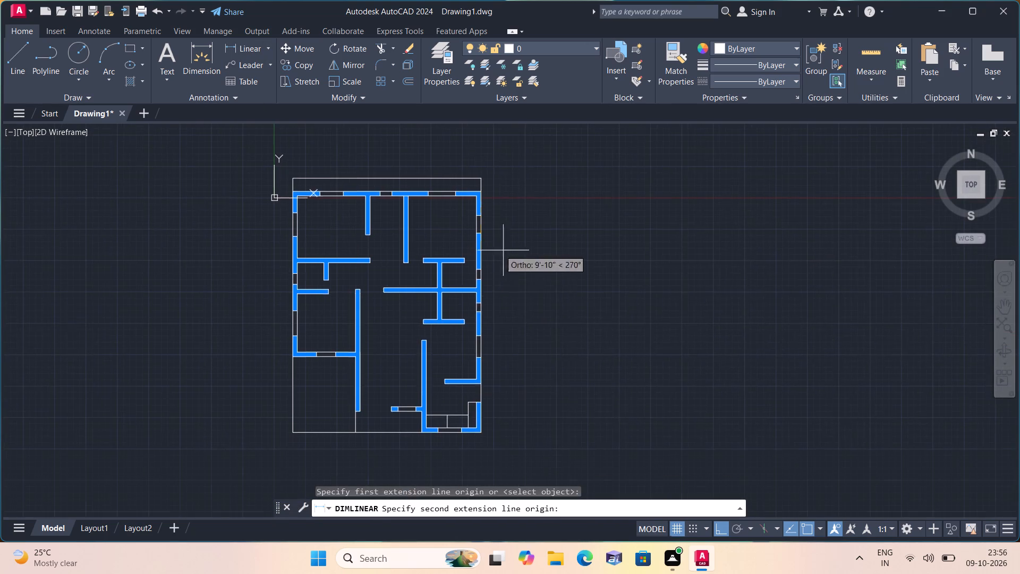
scroll(484, 432, up, 1)
click(481, 432)
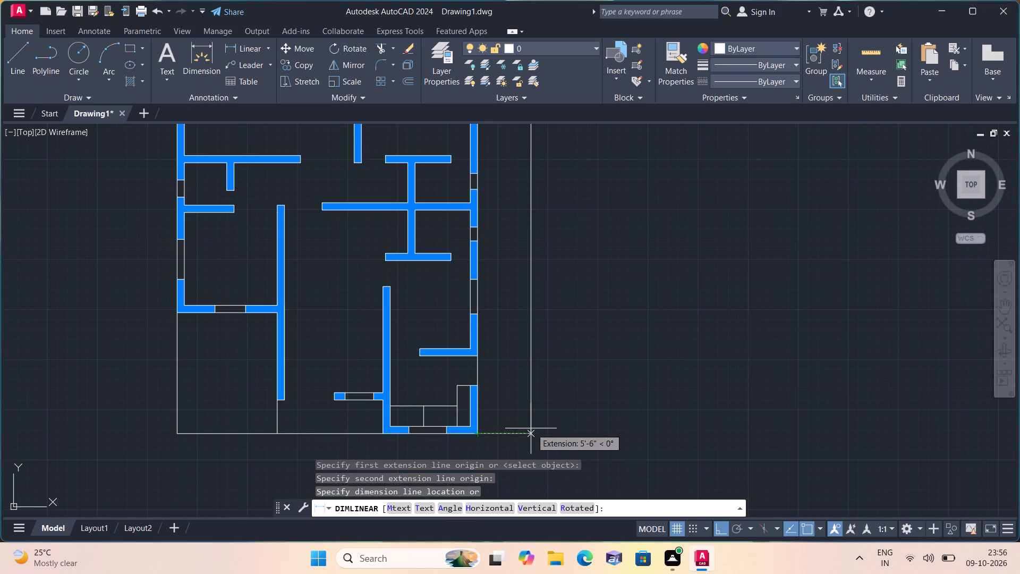
click(532, 428)
Select the vertical dimension and all similar dimensions, and set their text height to 6".
drag(575, 430, 576, 425)
click(512, 349)
right_click(600, 349)
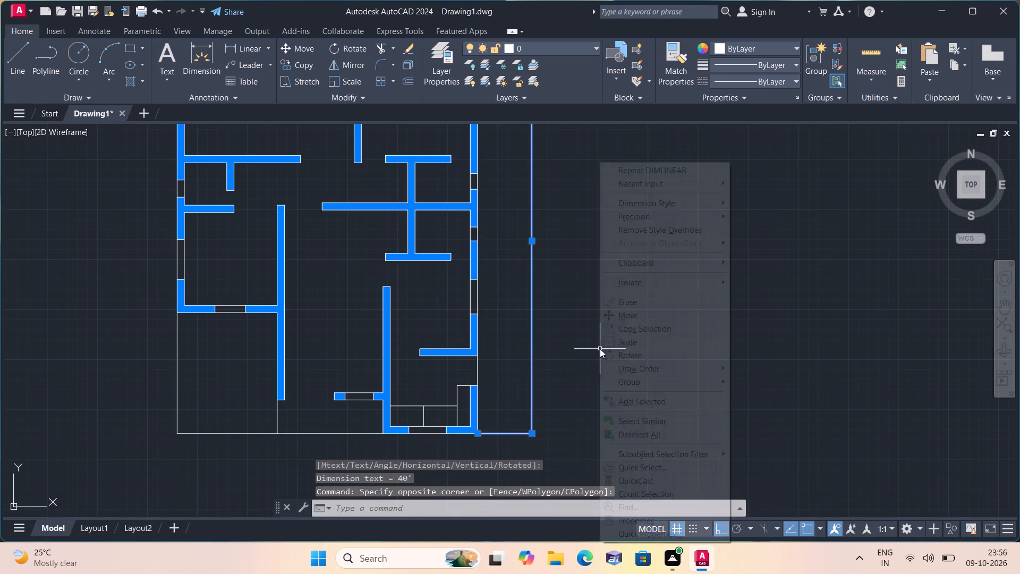
click(641, 417)
right_click(601, 351)
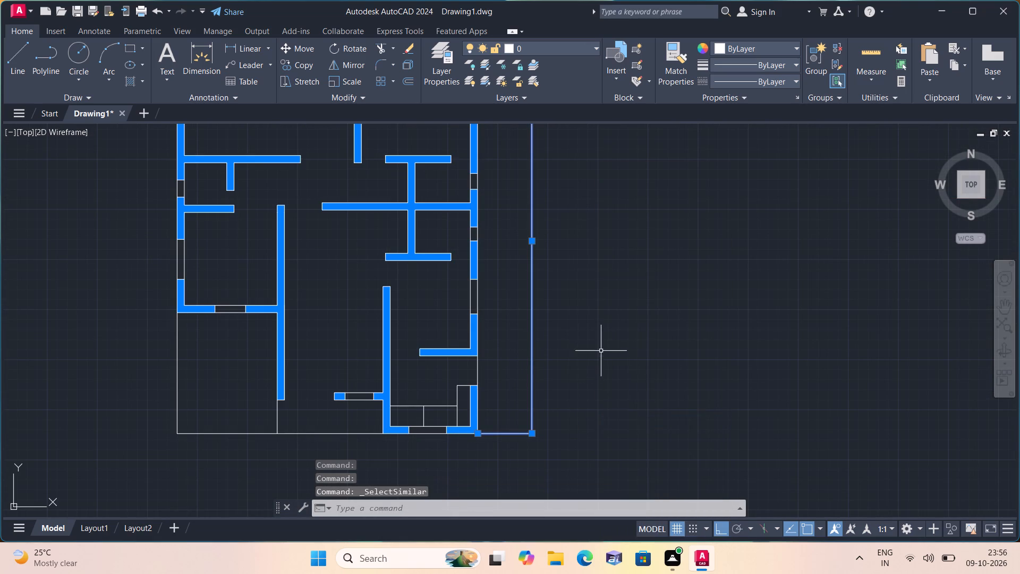
click(625, 520)
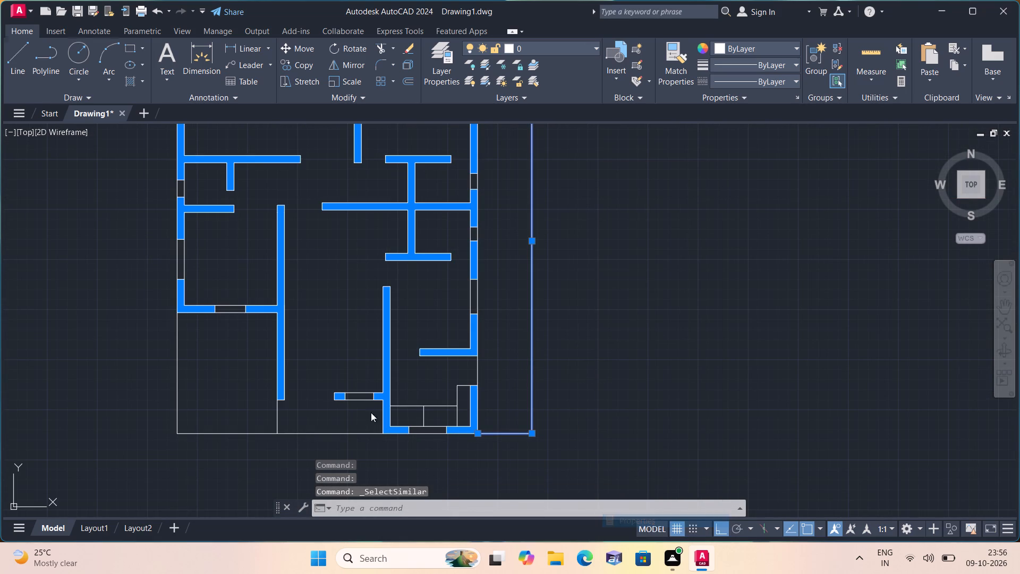
scroll(104, 306, down, 3)
scroll(91, 261, down, 3)
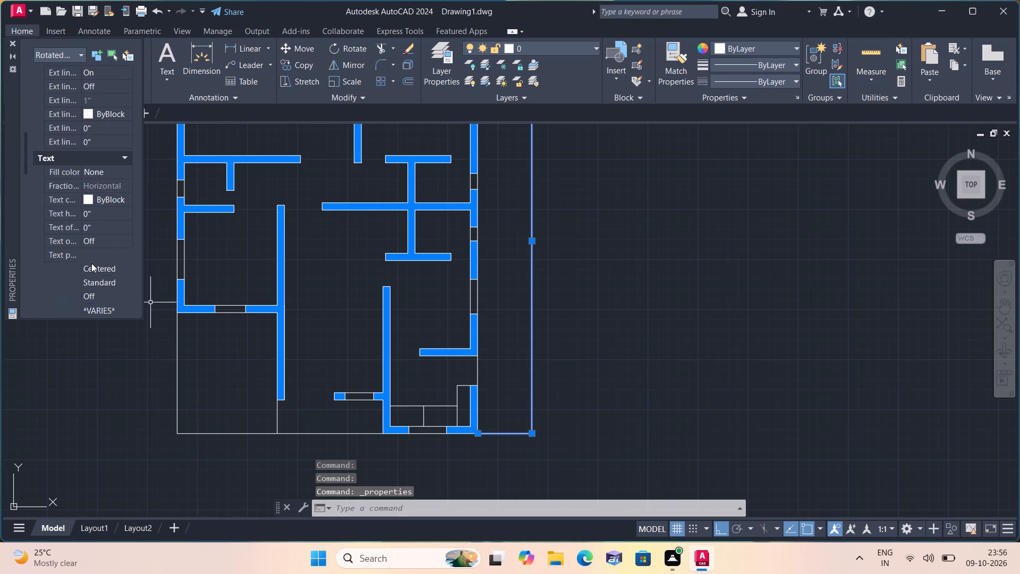
click(95, 216)
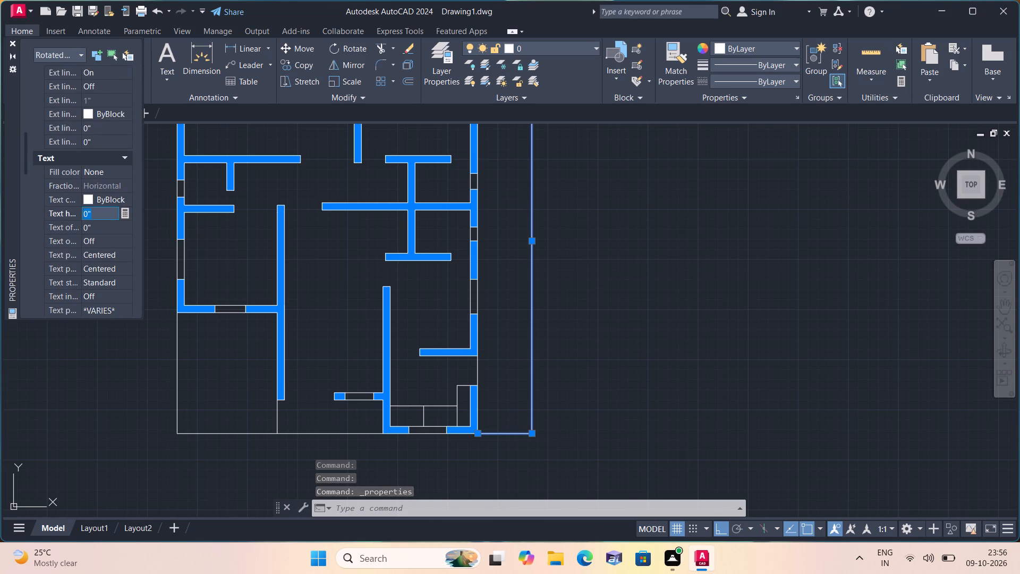
key(BackSpace)
key(6)
key(shift+quotedbl)
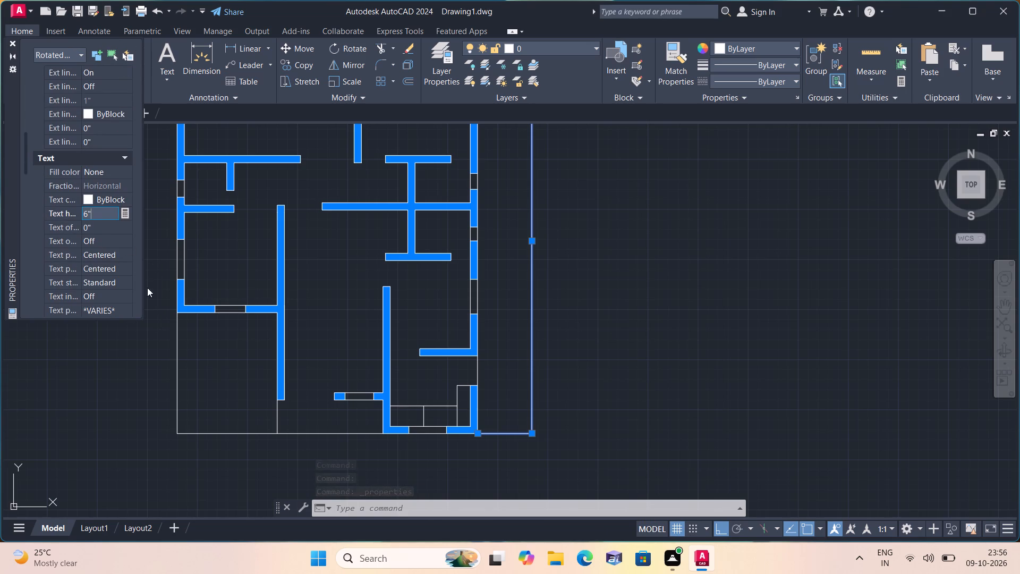
click(129, 363)
click(13, 44)
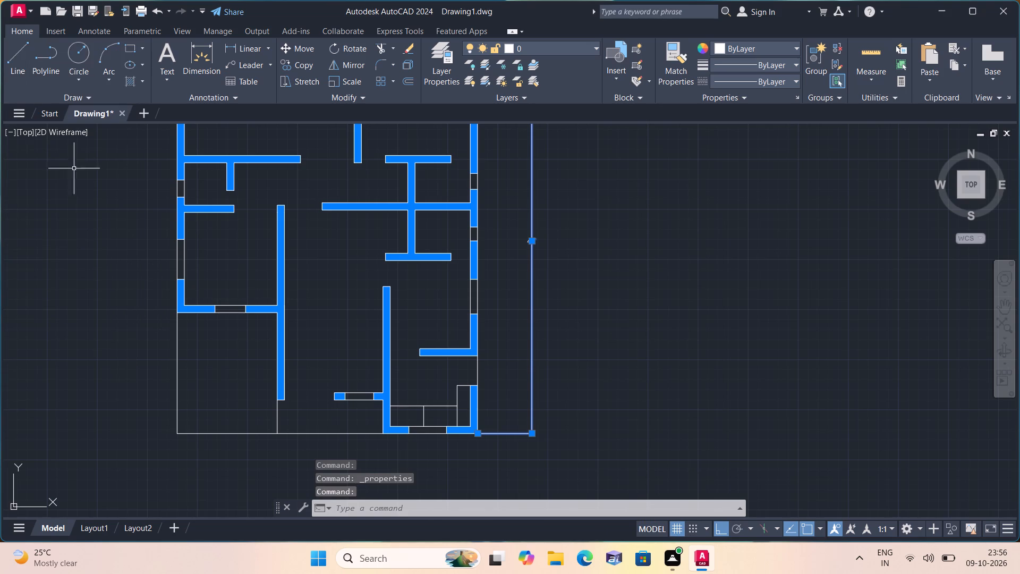
key(Escape)
Override the text of the horizontal overall dimension above the plan with 30'.
scroll(82, 183, down, 1)
scroll(81, 237, down, 1)
middle_drag(92, 235, 194, 350)
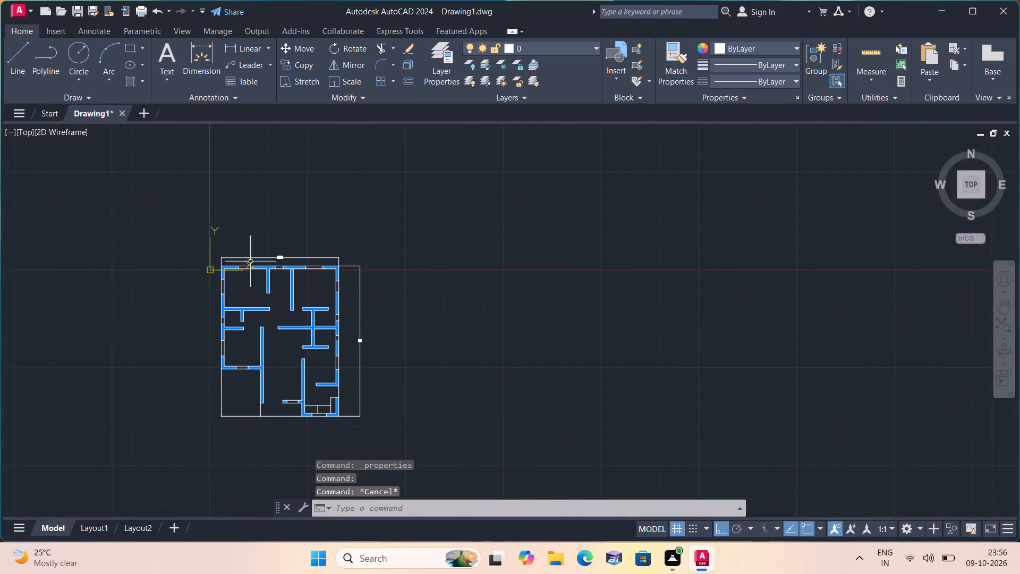
scroll(262, 238, up, 2)
scroll(311, 310, up, 1)
middle_drag(311, 310, 318, 270)
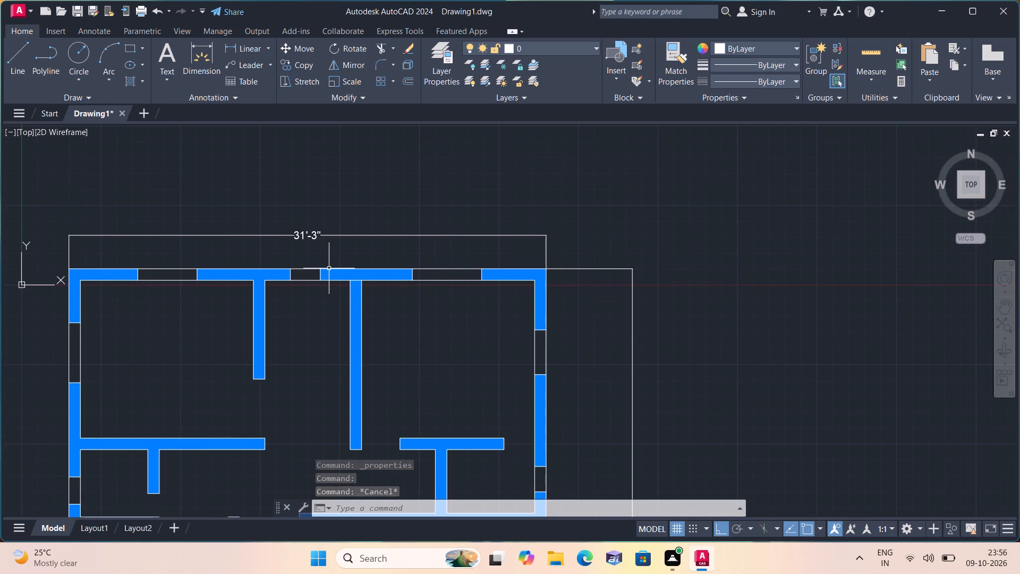
scroll(326, 244, up, 1)
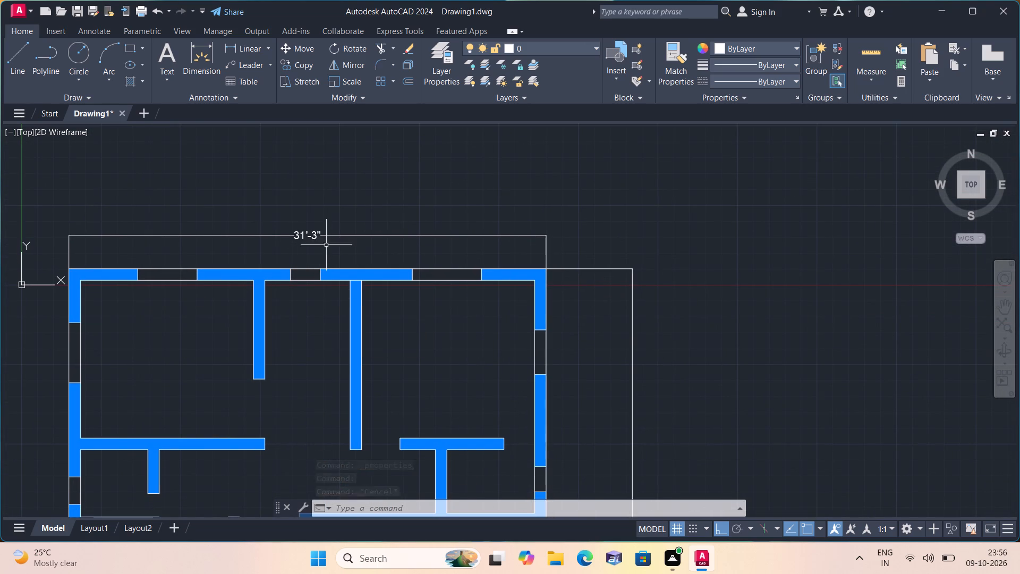
triple_click(299, 229)
click(299, 229)
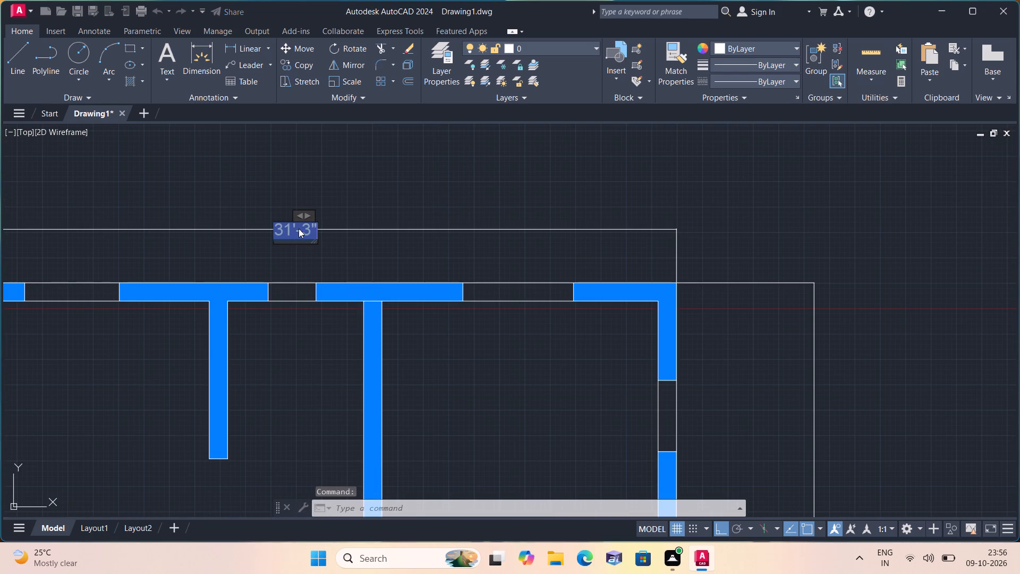
key(BackSpace)
text(30')
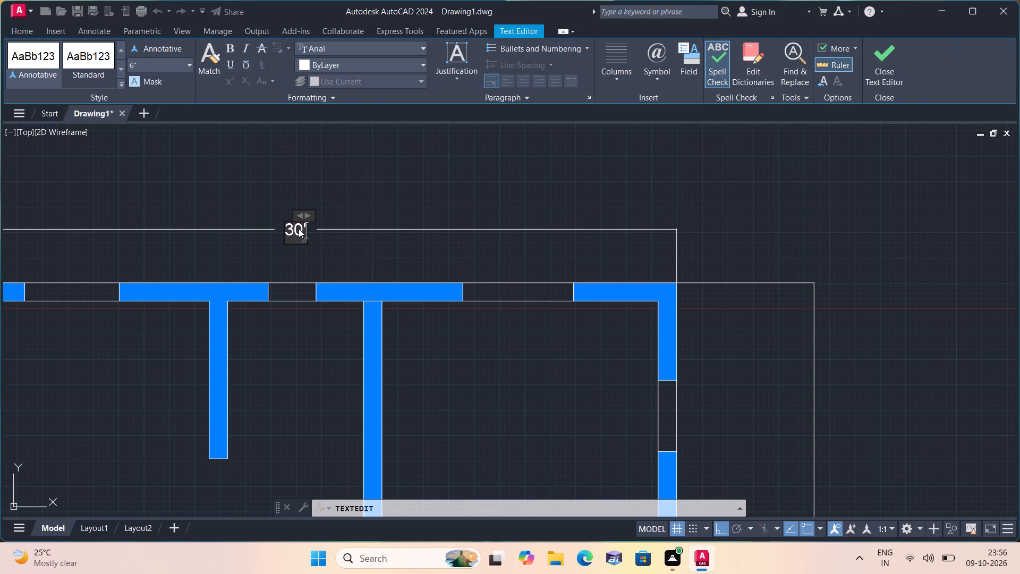
click(341, 189)
scroll(566, 350, down, 1)
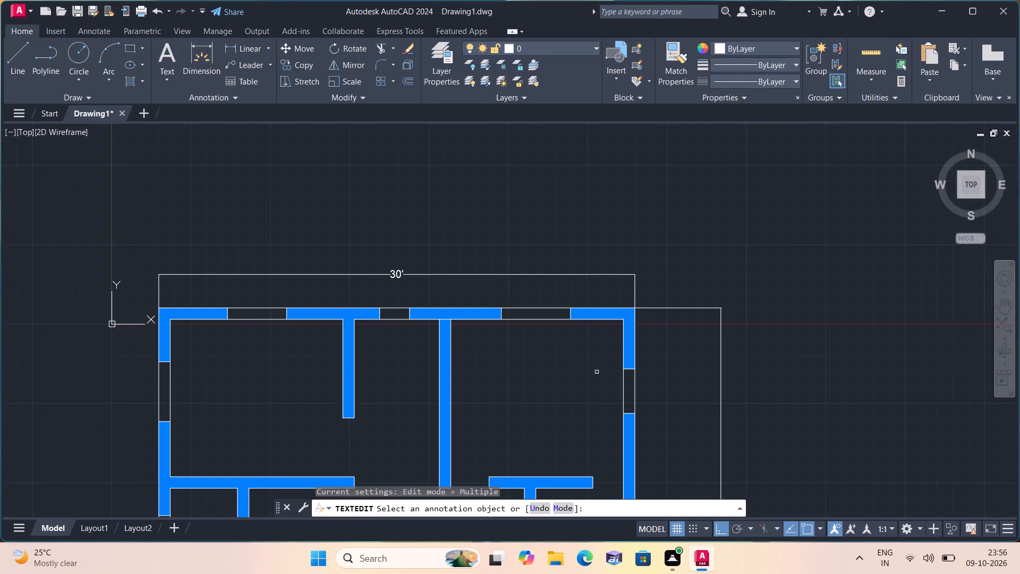
middle_drag(655, 393, 653, 267)
scroll(653, 256, down, 1)
key(Escape)
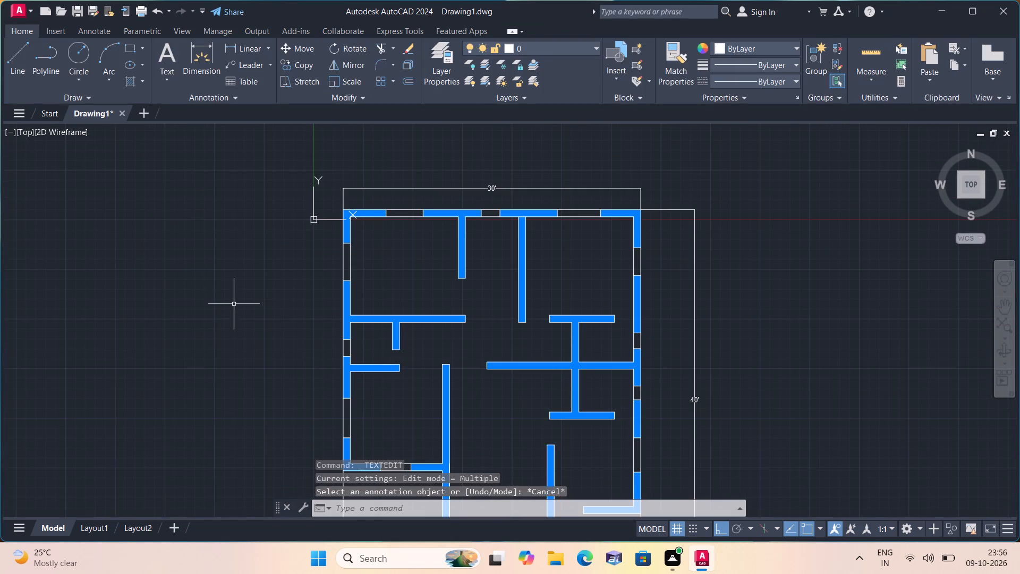
Draw a horizontal line from the lower-right corner of the short upper interior wall across to the neighbouring vertical wall.
middle_drag(239, 299, 188, 434)
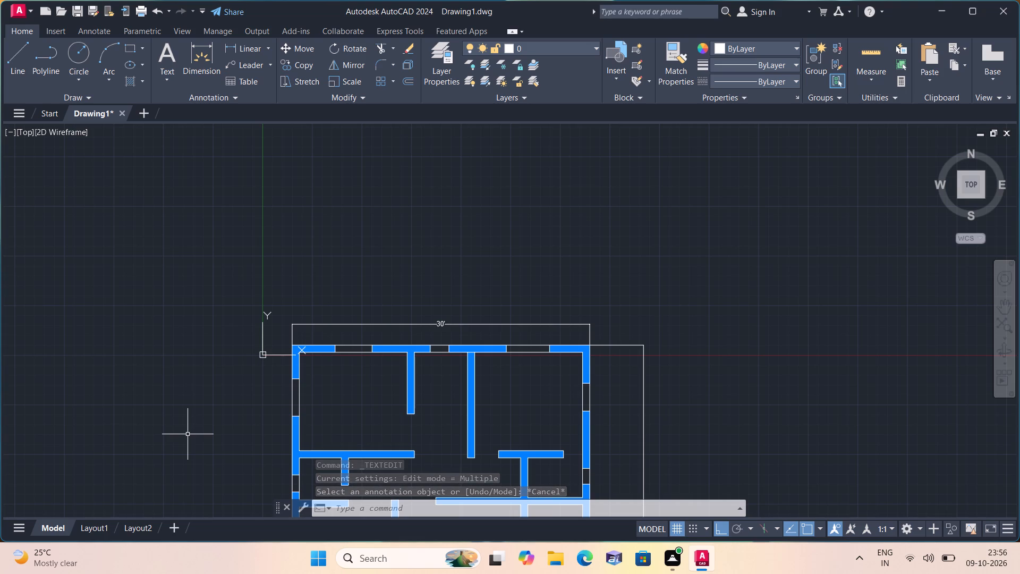
middle_drag(190, 438, 184, 401)
key(l)
key(space)
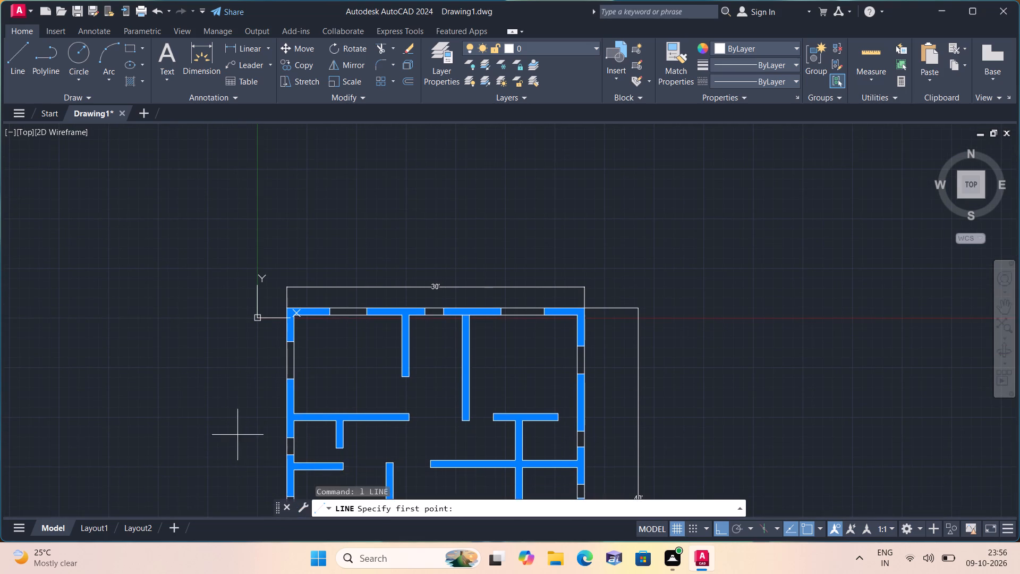
scroll(364, 373, up, 1)
scroll(416, 370, up, 1)
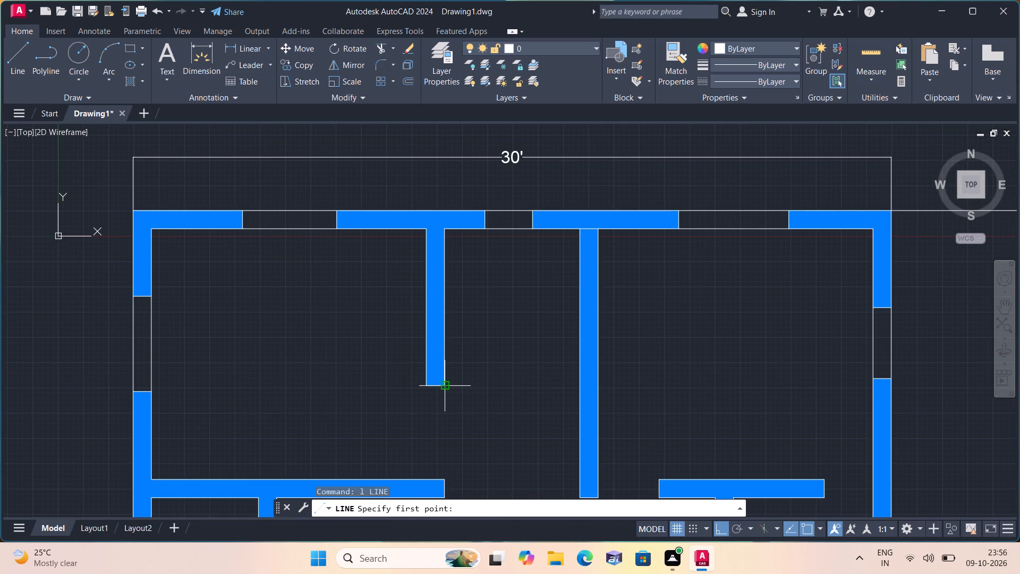
click(443, 383)
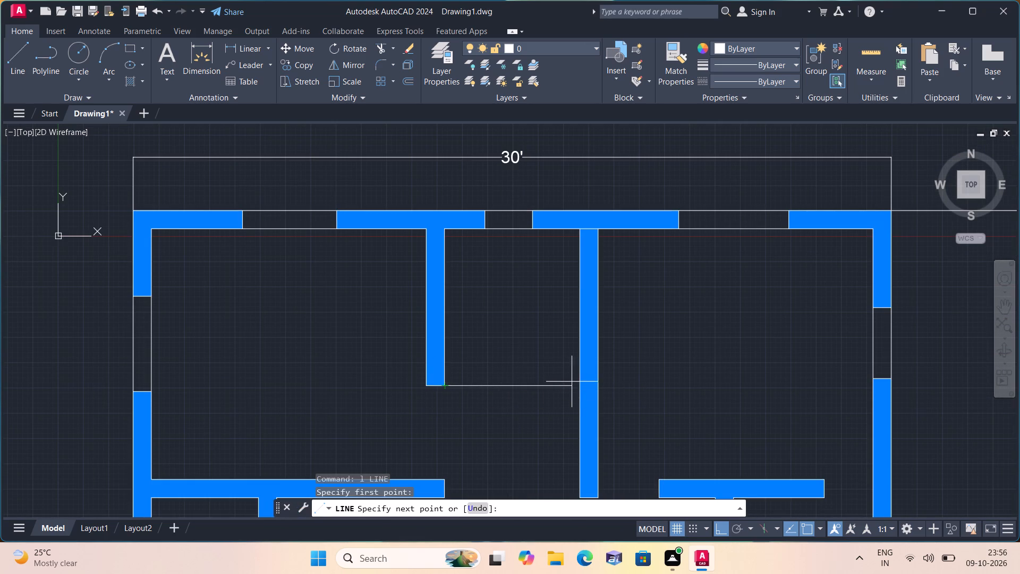
click(580, 383)
key(space)
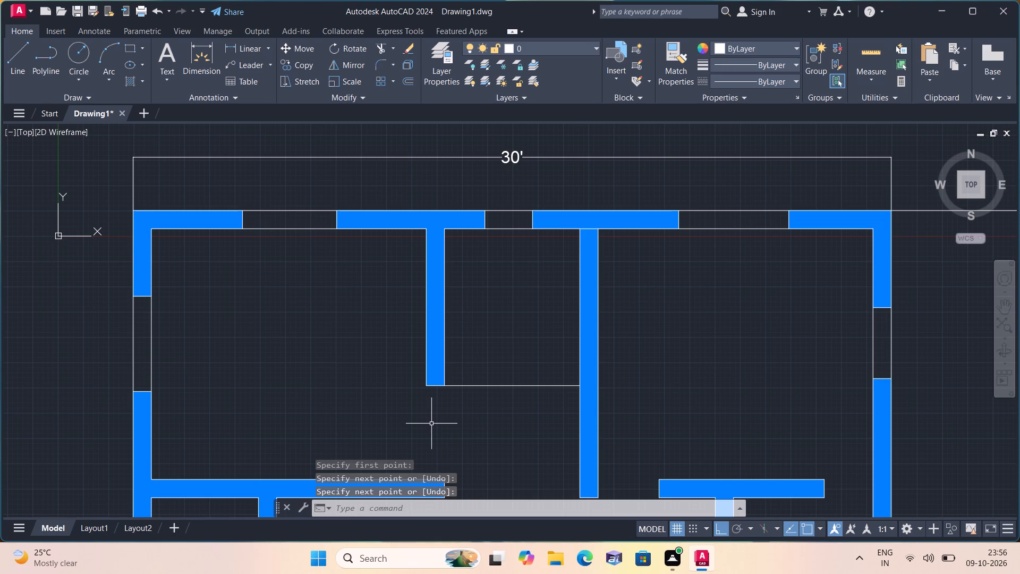
Offset the new line downward three times in succession at 10" spacing to form the lower stair treads.
text(offset)
key(space)
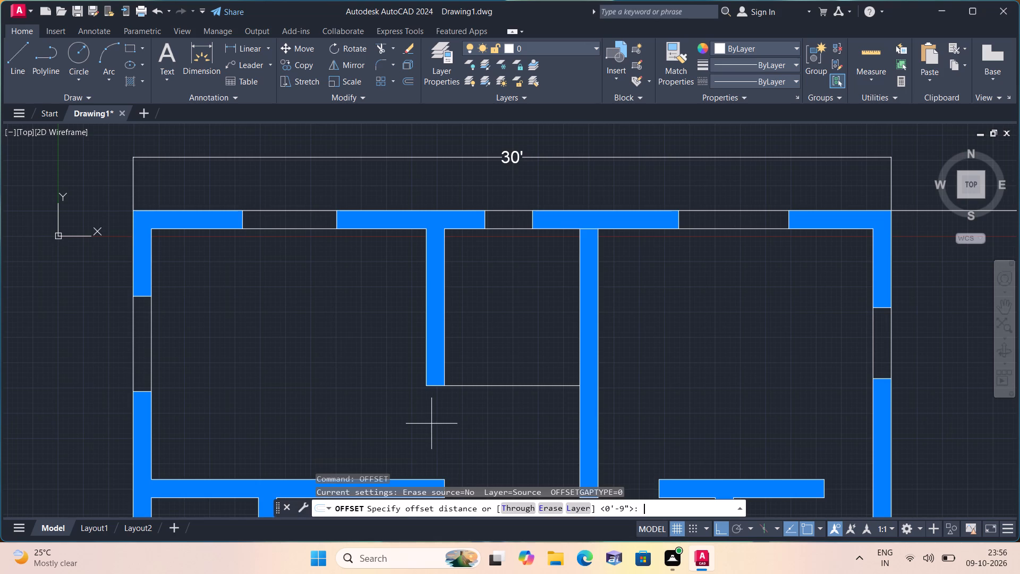
text(10")
key(space)
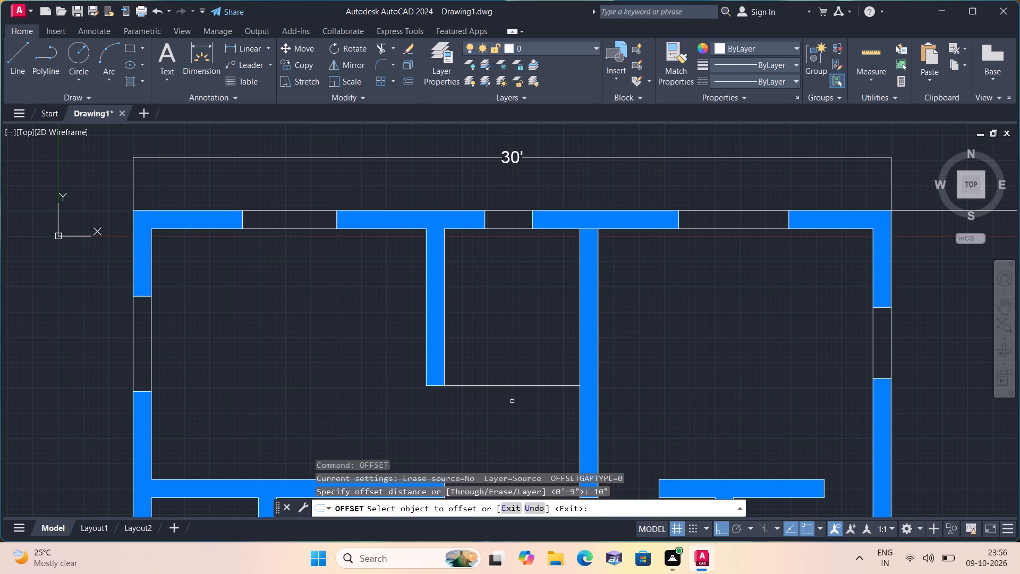
click(531, 382)
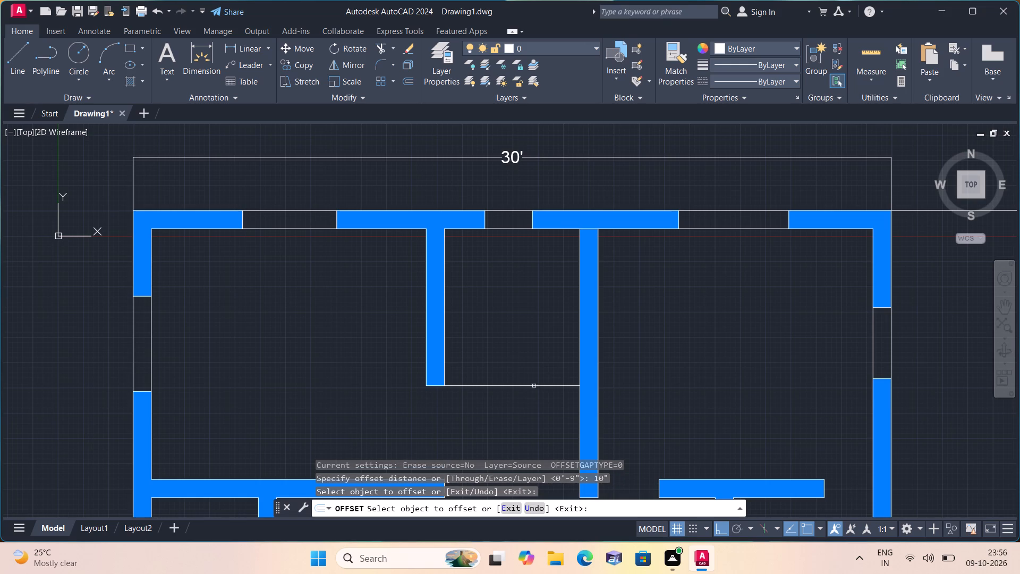
click(535, 385)
click(538, 412)
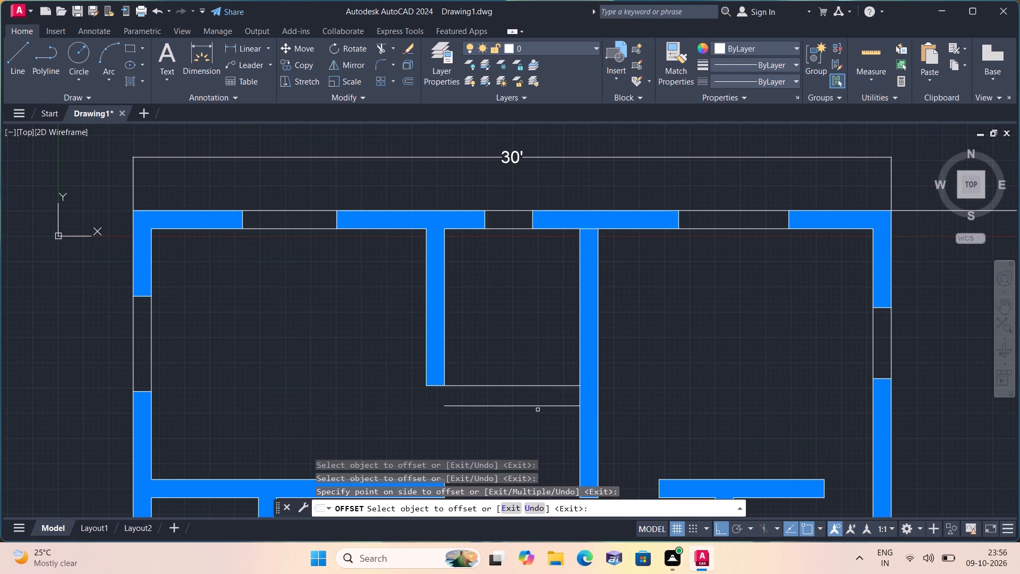
click(538, 406)
click(538, 433)
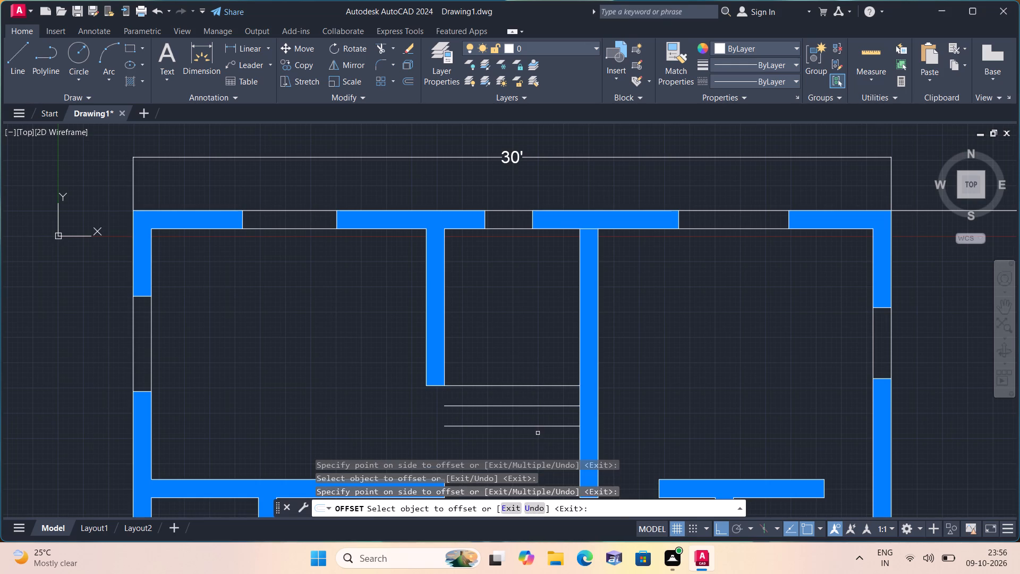
click(537, 426)
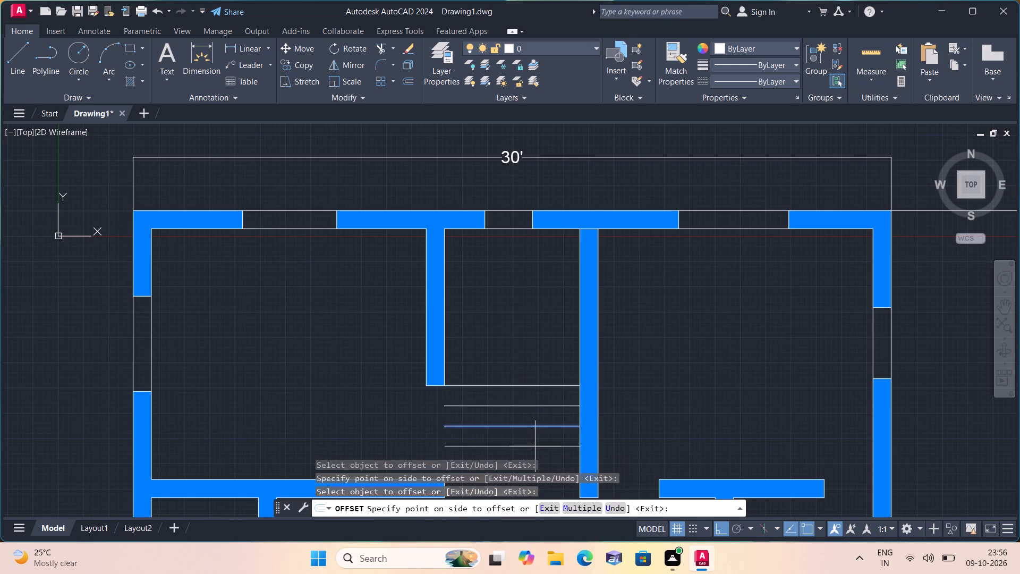
click(535, 446)
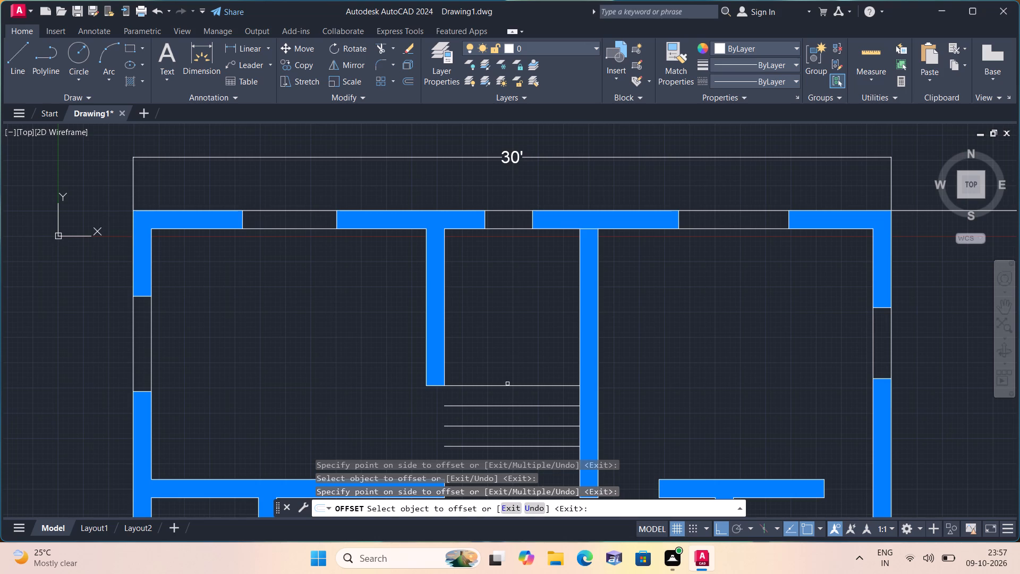
Offset the original tread line upward five times in succession at 10" spacing between the two walls, and finish the offset.
click(507, 384)
click(507, 386)
click(508, 366)
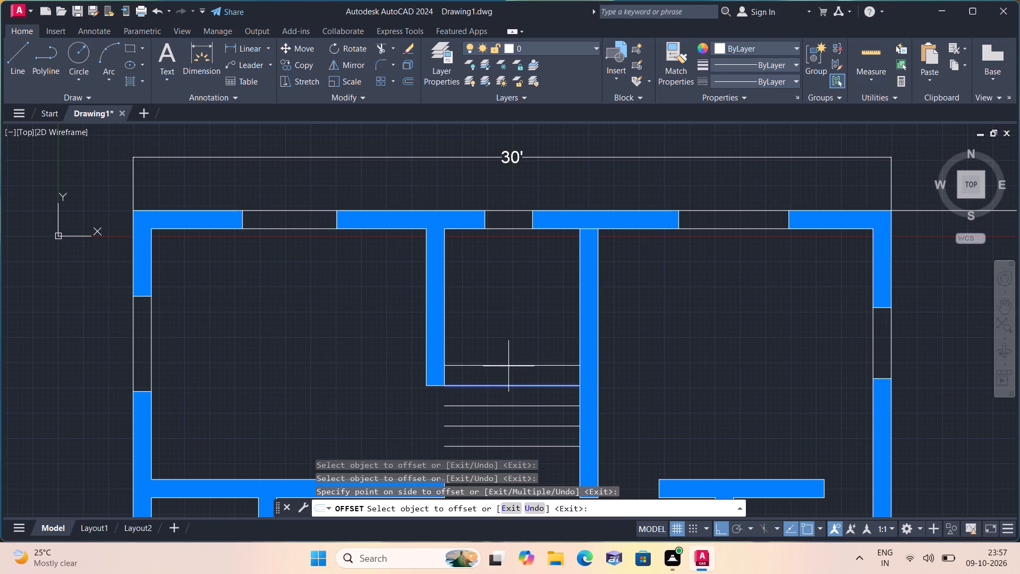
click(509, 365)
click(508, 341)
click(508, 344)
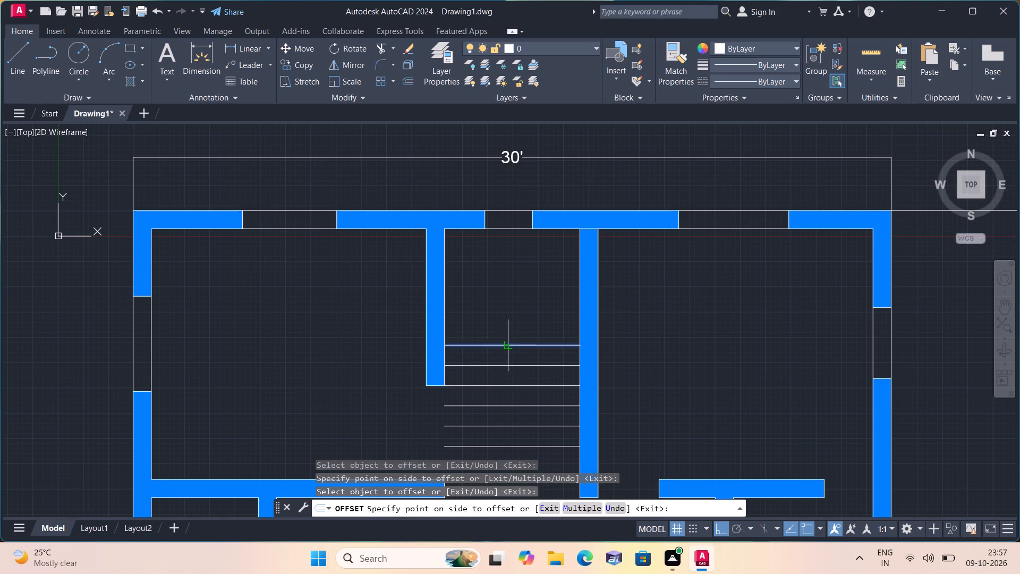
click(507, 331)
click(508, 324)
click(508, 307)
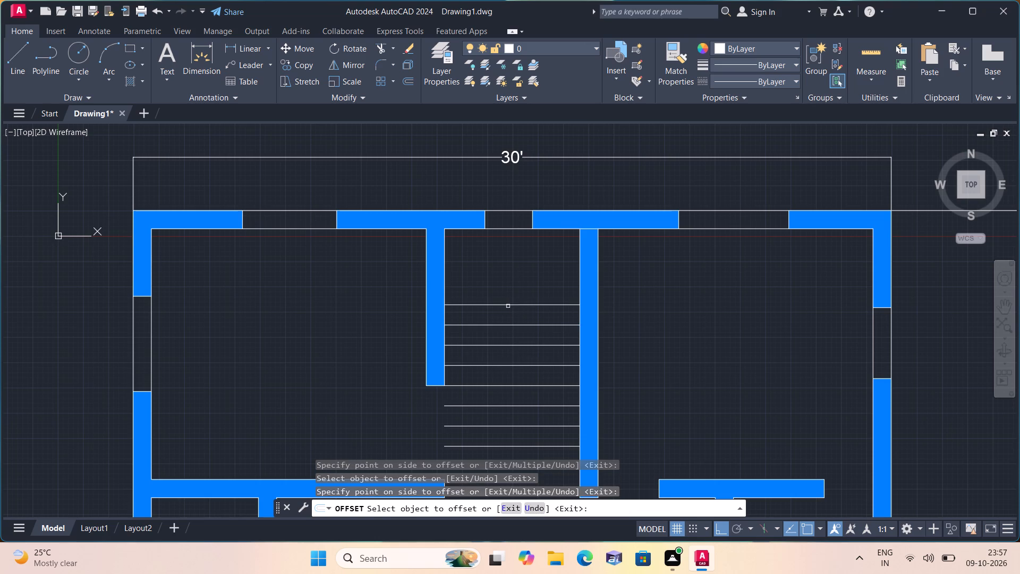
click(509, 302)
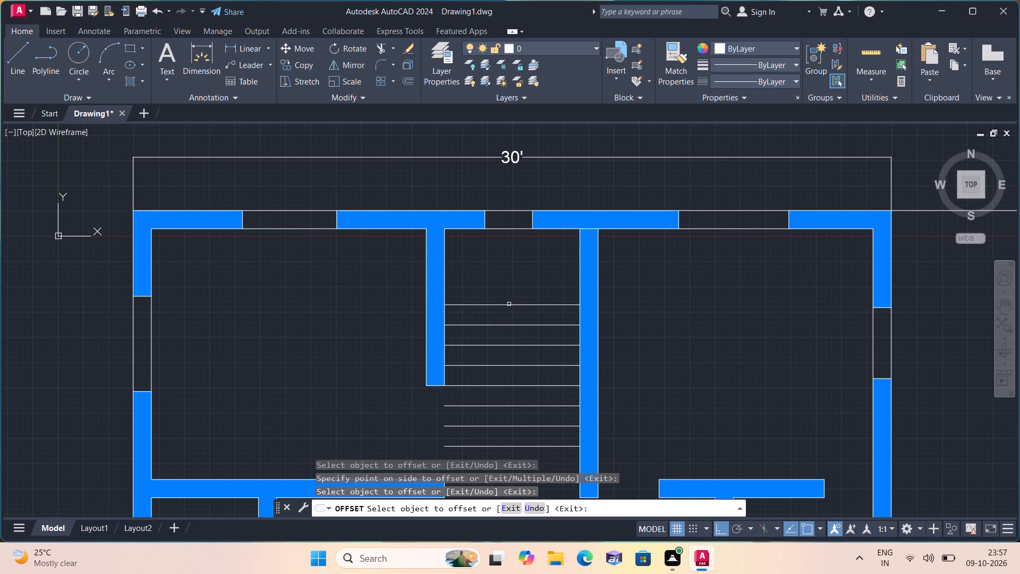
click(509, 304)
click(501, 264)
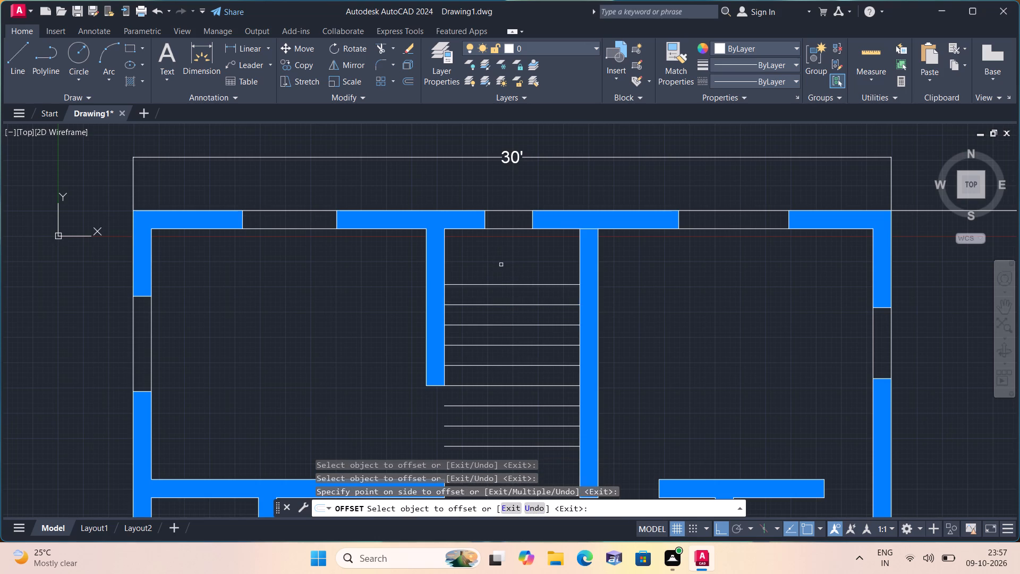
key(space)
Draw a vertical centre line from the midpoint of the top tread to the midpoint of the bottom tread.
text(l)
key(space)
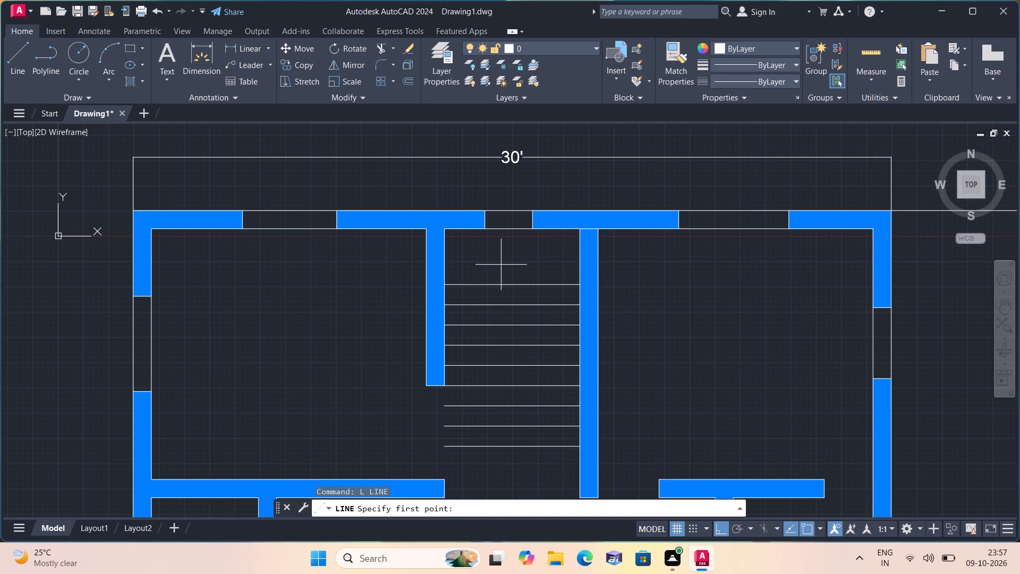
click(514, 283)
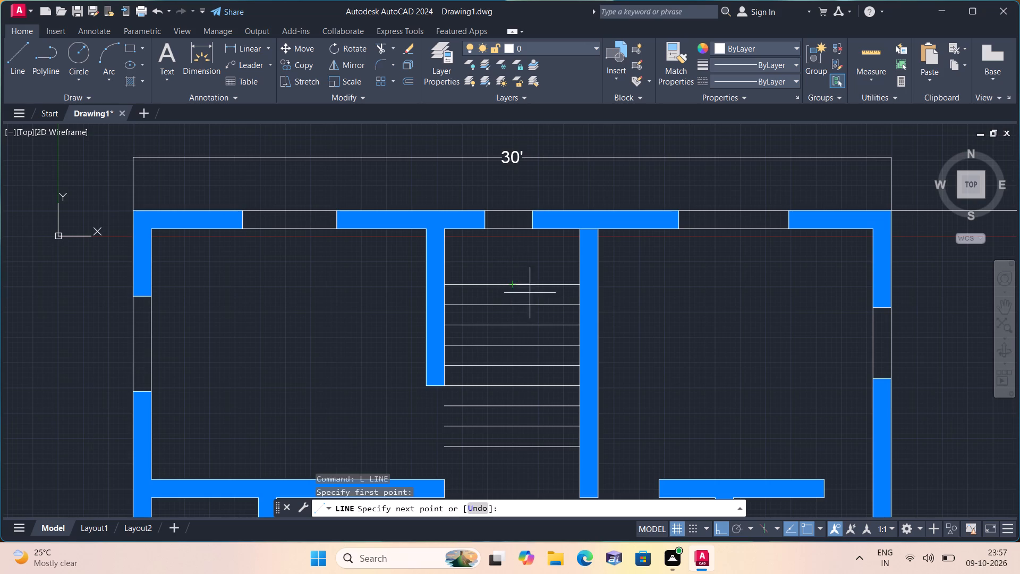
click(513, 445)
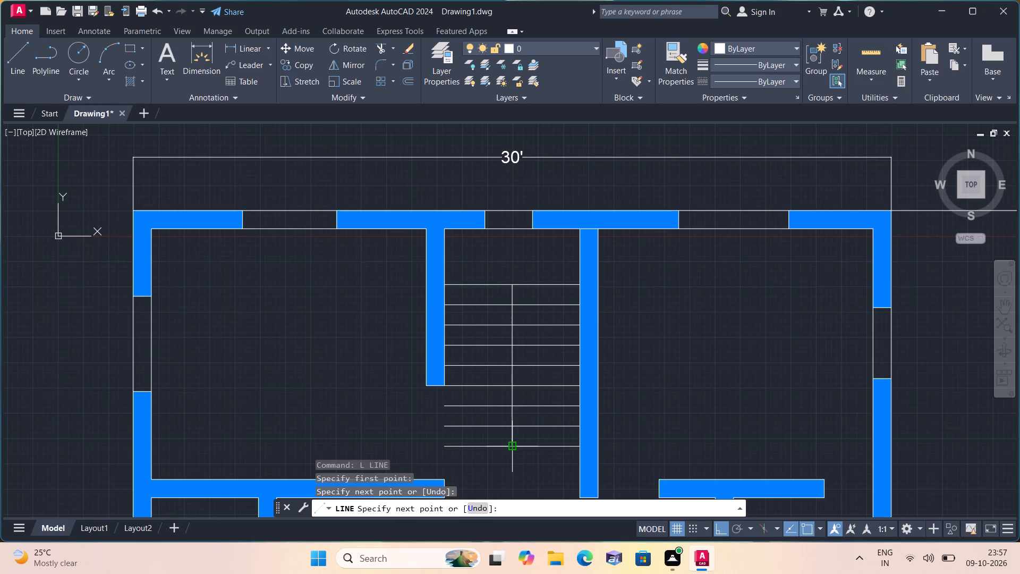
key(space)
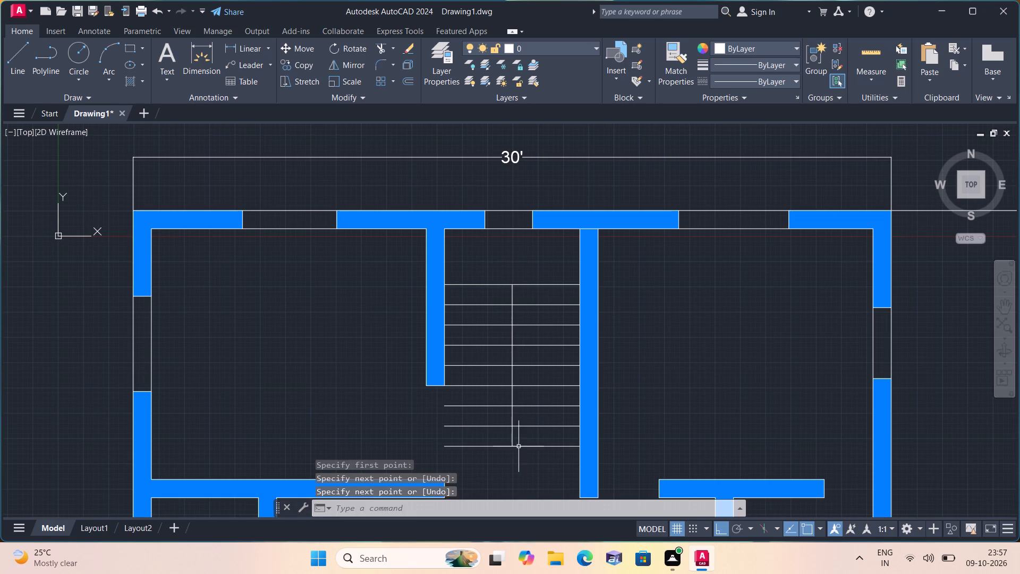
In the right stair flight, draw an arrow shaft up from the bottom tread, a 4" leftward base and, with Ortho off, a slanted edge to the tread above.
scroll(550, 444, up, 1)
key(space)
click(546, 447)
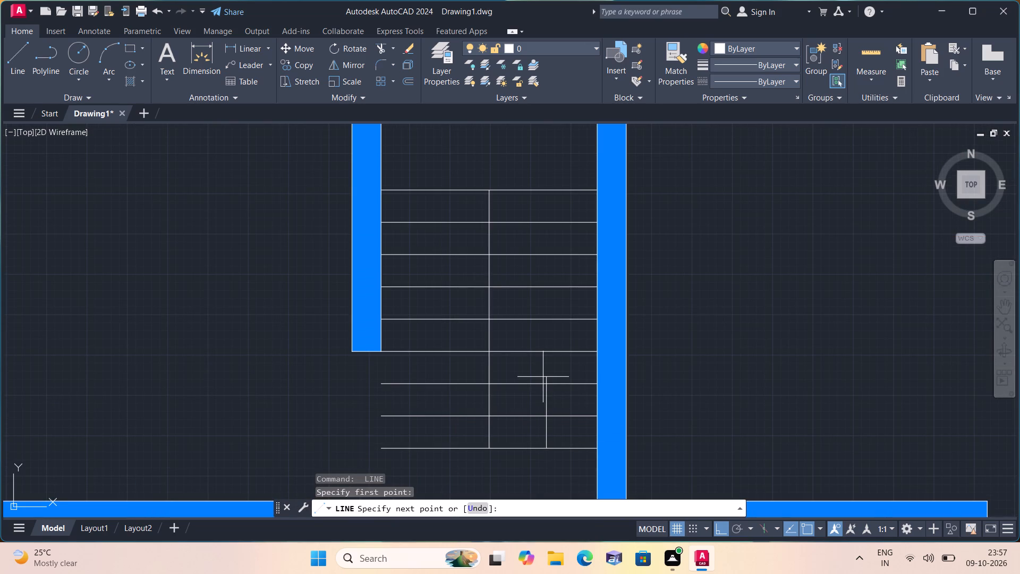
click(543, 372)
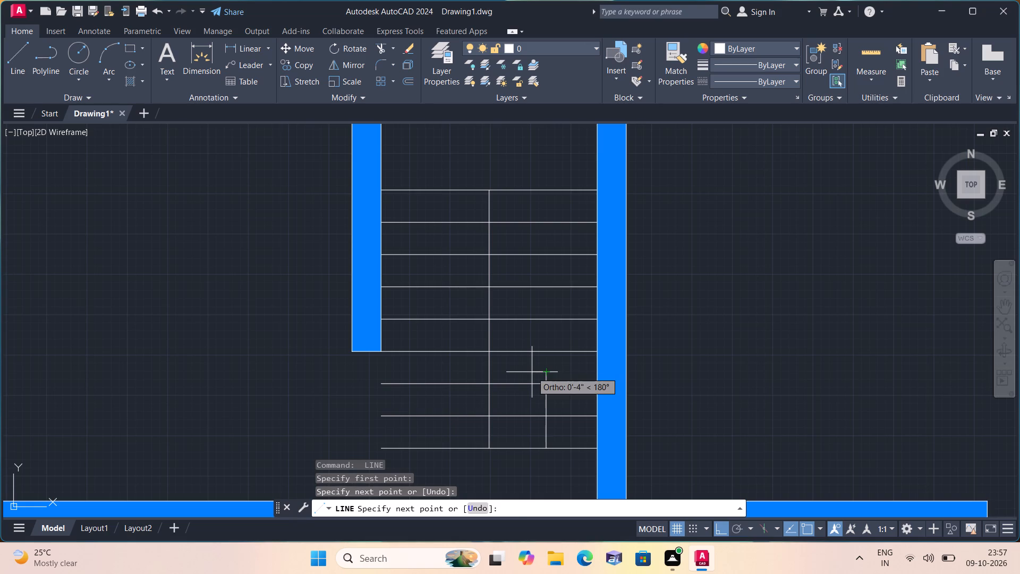
click(532, 372)
scroll(534, 365, up, 1)
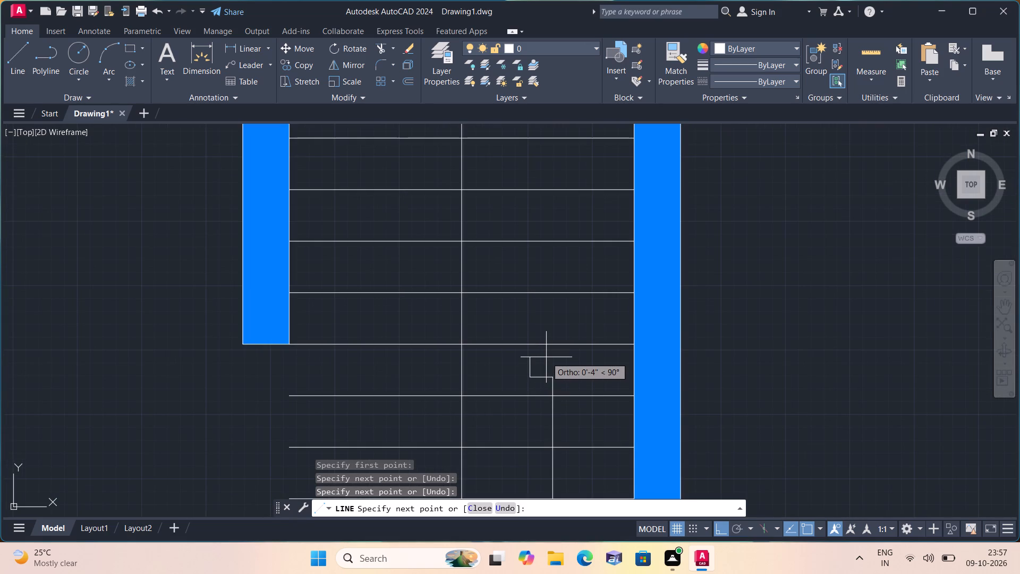
key(F8)
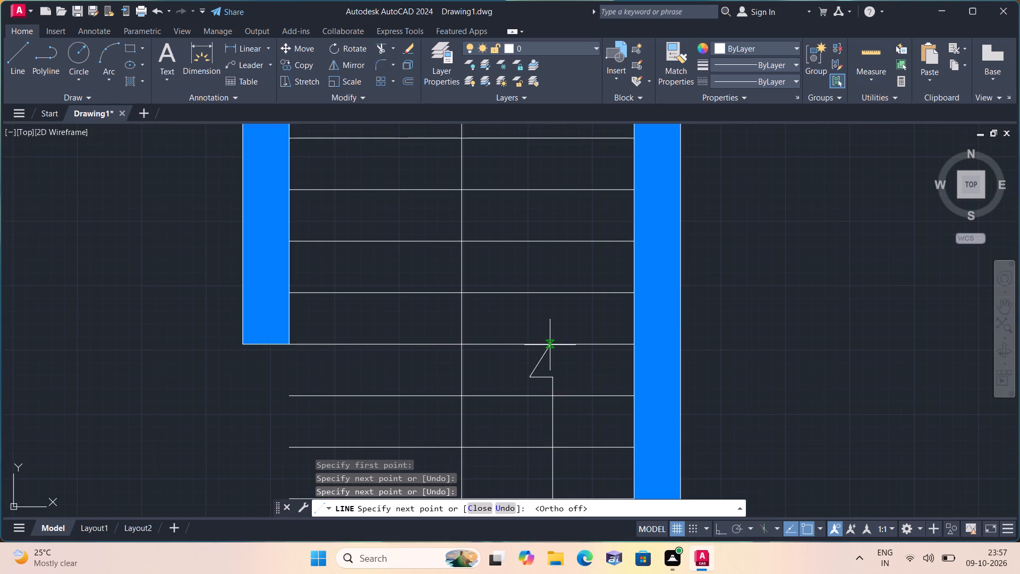
click(551, 343)
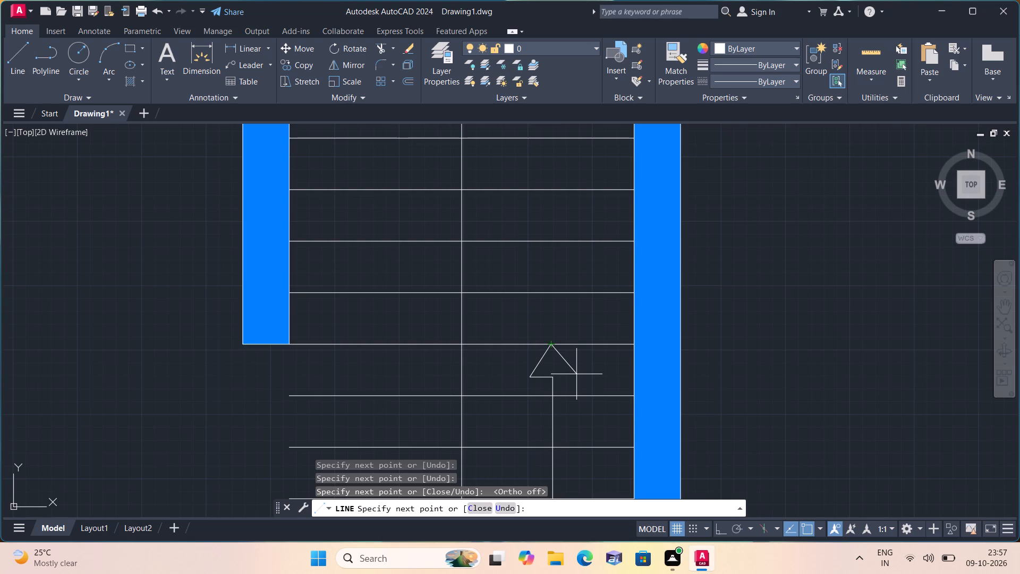
key(Escape)
Mirror the arrowhead's slanted edge and half base about the vertical shaft with Ortho on, keeping the source objects.
scroll(554, 375, up, 1)
click(532, 392)
click(509, 356)
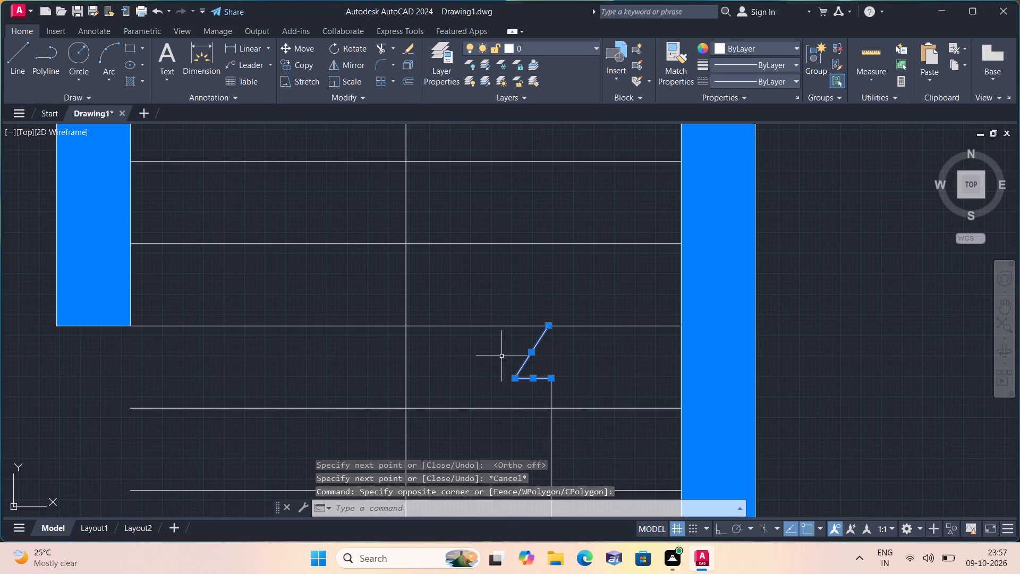
click(358, 64)
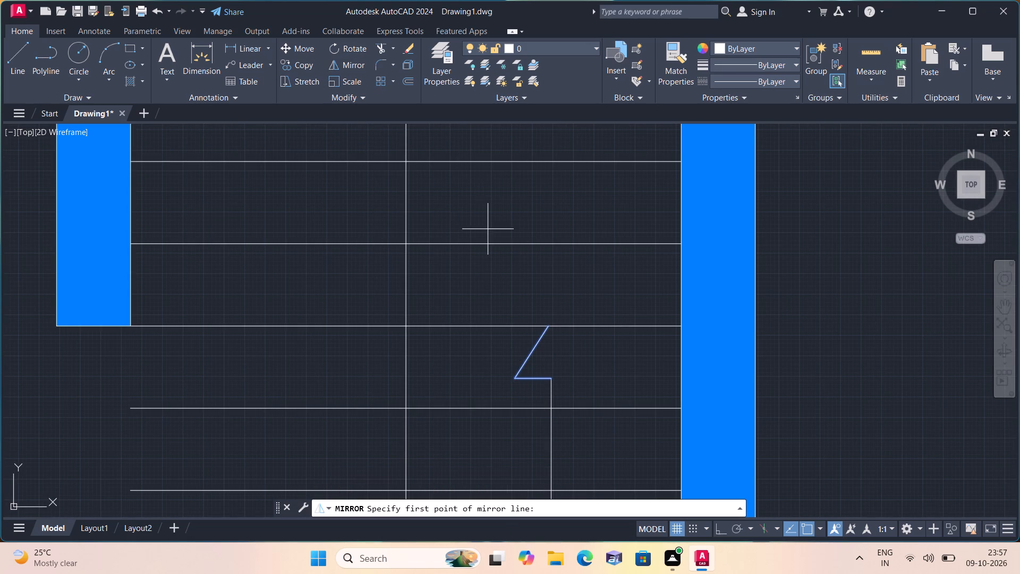
key(F8)
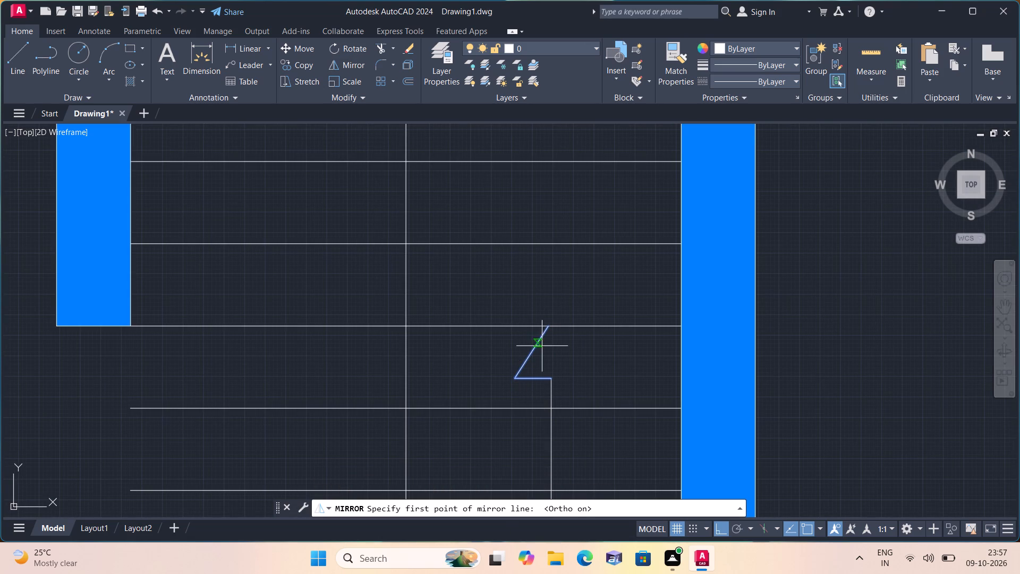
click(551, 375)
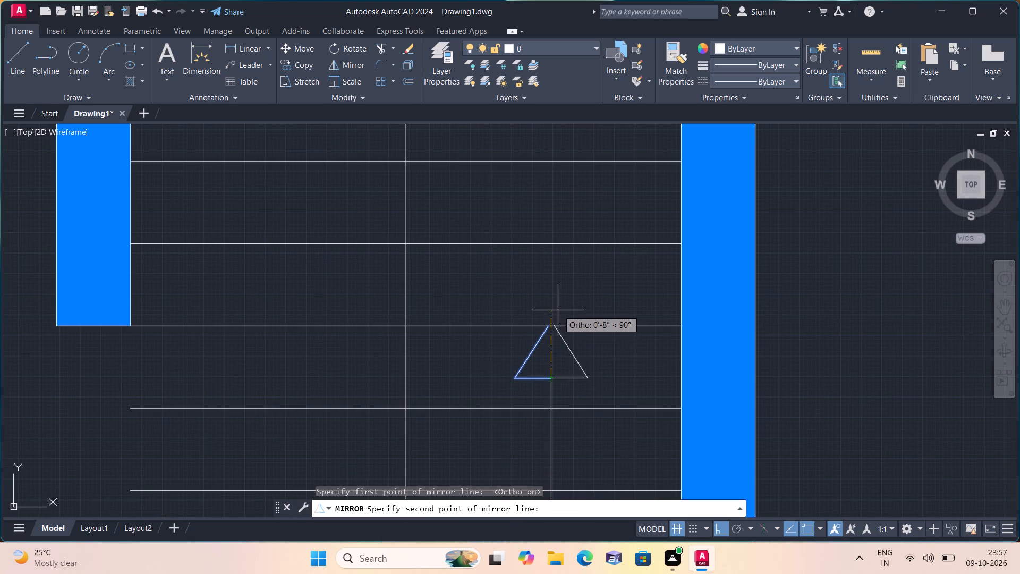
click(555, 293)
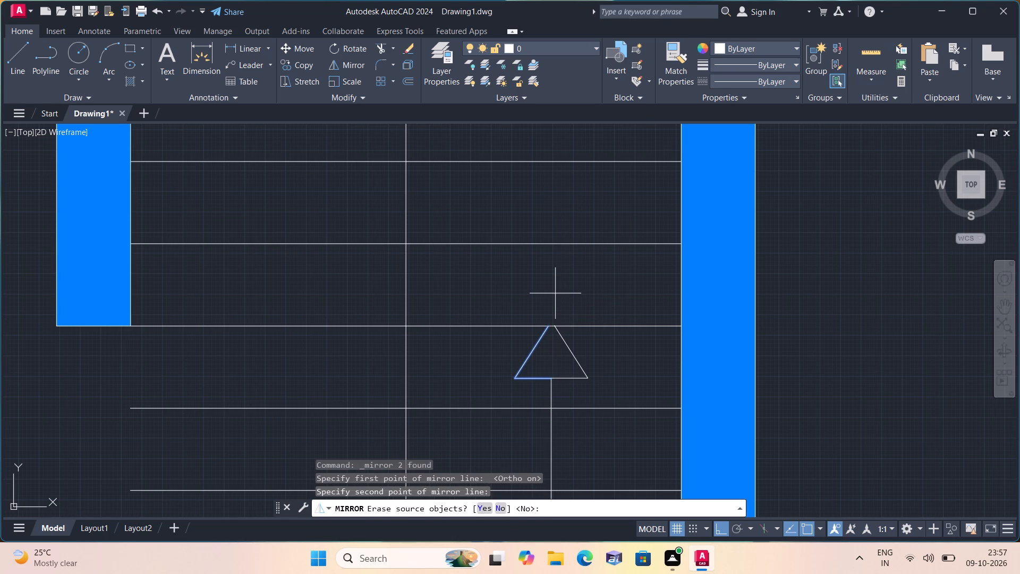
text(n)
key(space)
Stretch the upper end of the mirrored slanted edge to meet the top of the original edge, closing the arrowhead's tip.
scroll(583, 339, up, 1)
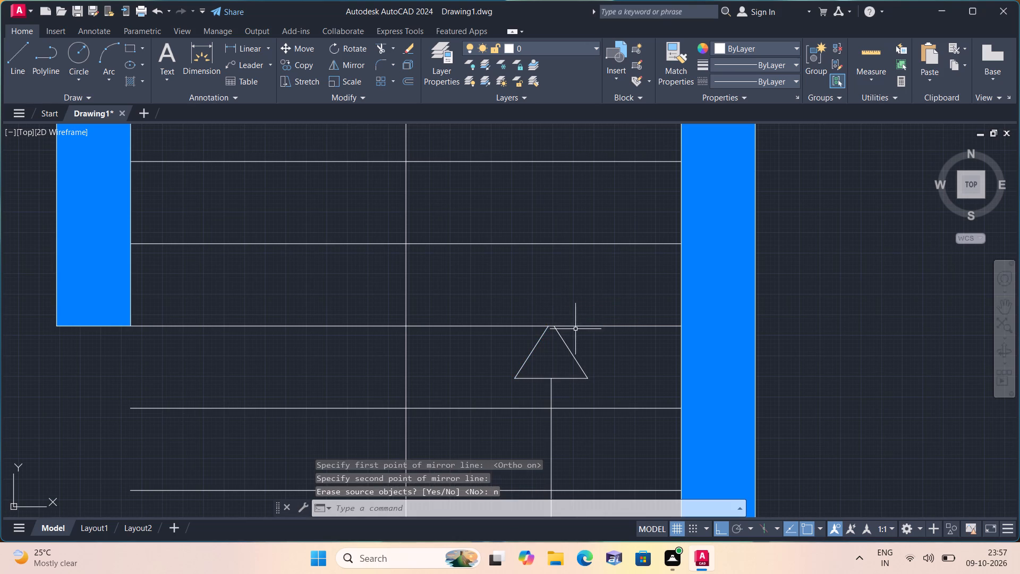
scroll(583, 339, up, 1)
click(535, 345)
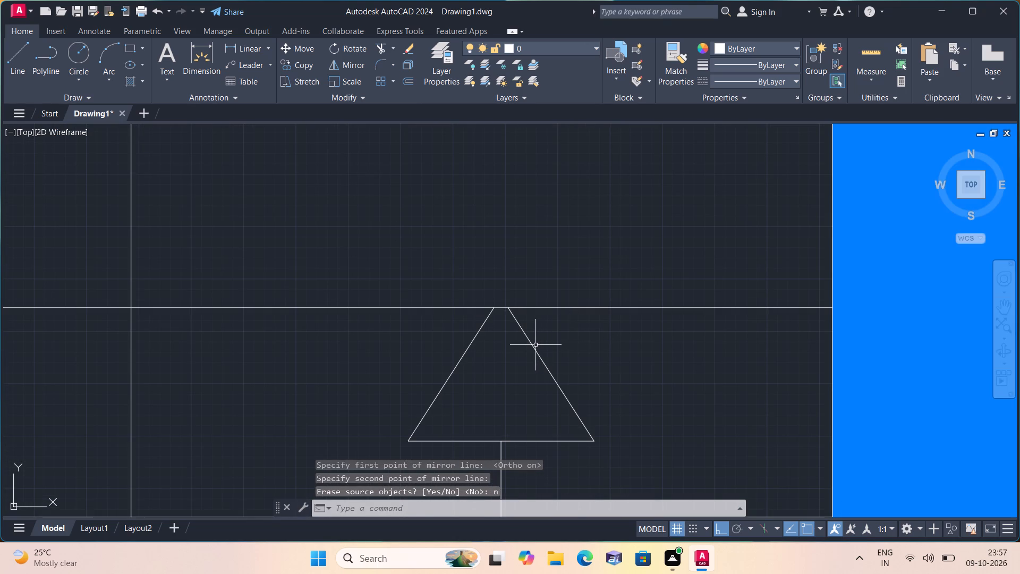
click(523, 327)
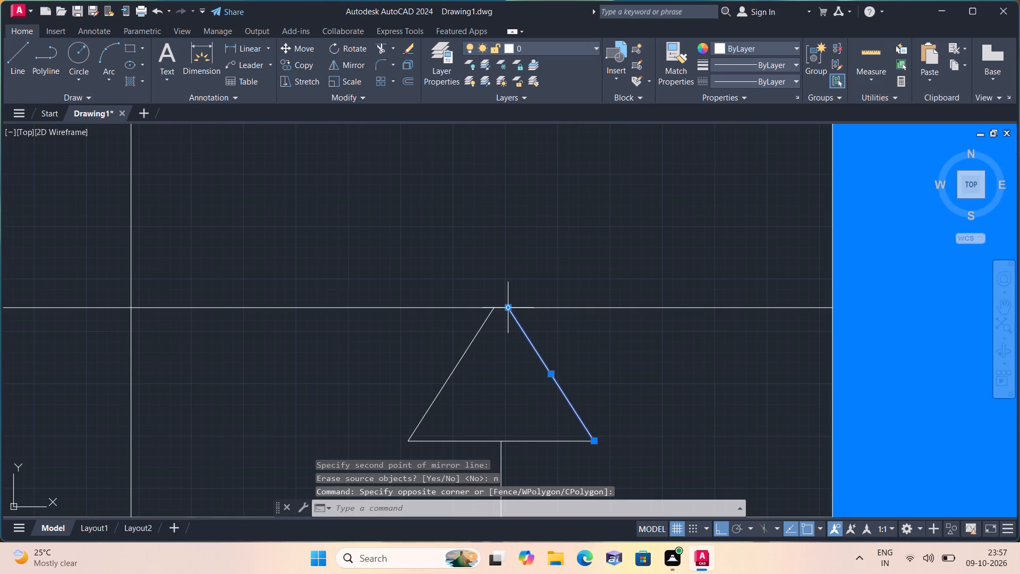
click(509, 308)
click(497, 309)
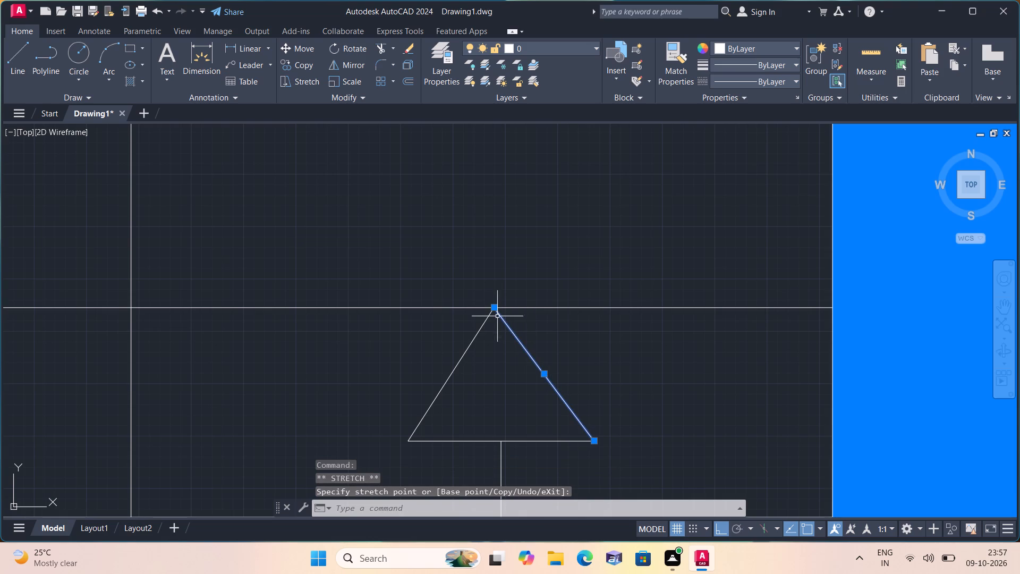
key(Escape)
Trim the left halves of the three lowest treads back to the stair's centre line.
scroll(461, 333, down, 2)
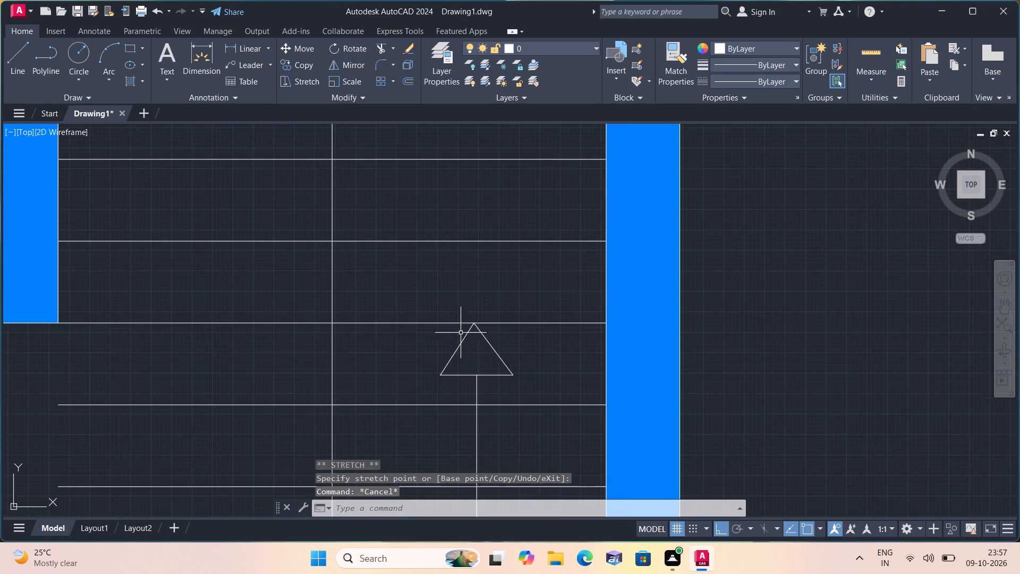
scroll(491, 358, down, 1)
middle_drag(448, 364, 492, 268)
scroll(479, 327, down, 1)
scroll(492, 267, down, 1)
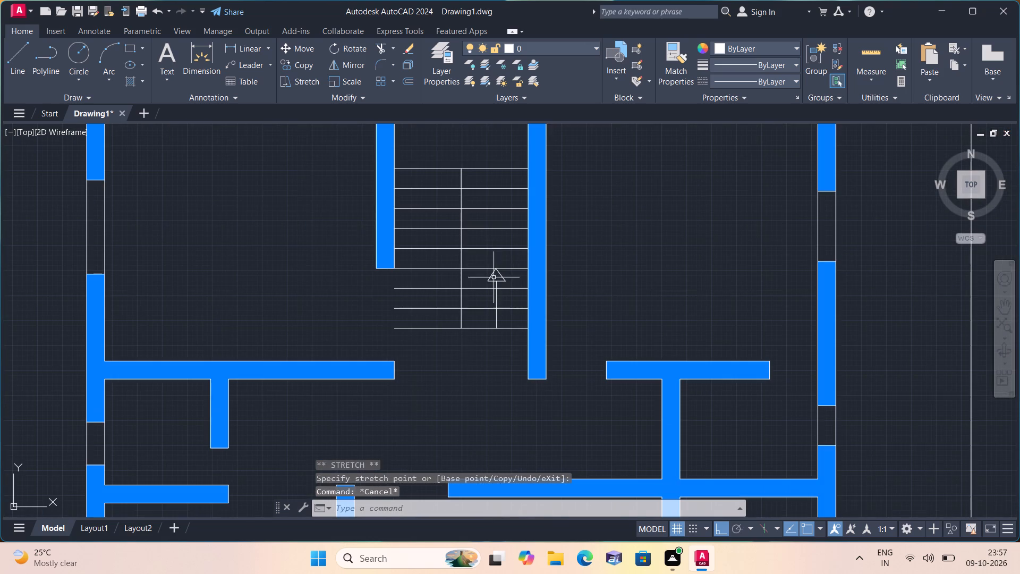
key(t)
key(e)
key(Escape)
text(trim)
key(space)
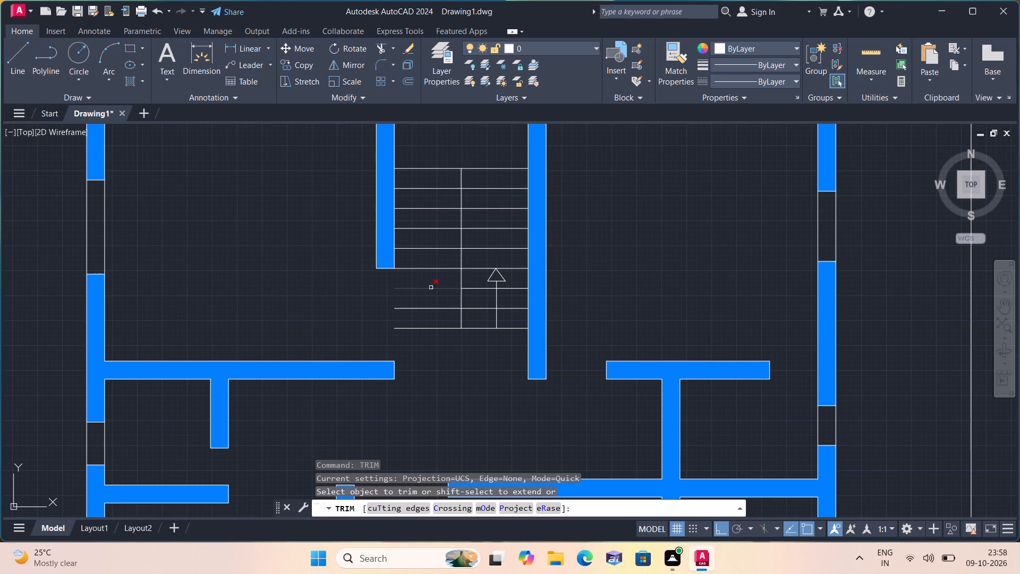
click(431, 285)
click(436, 343)
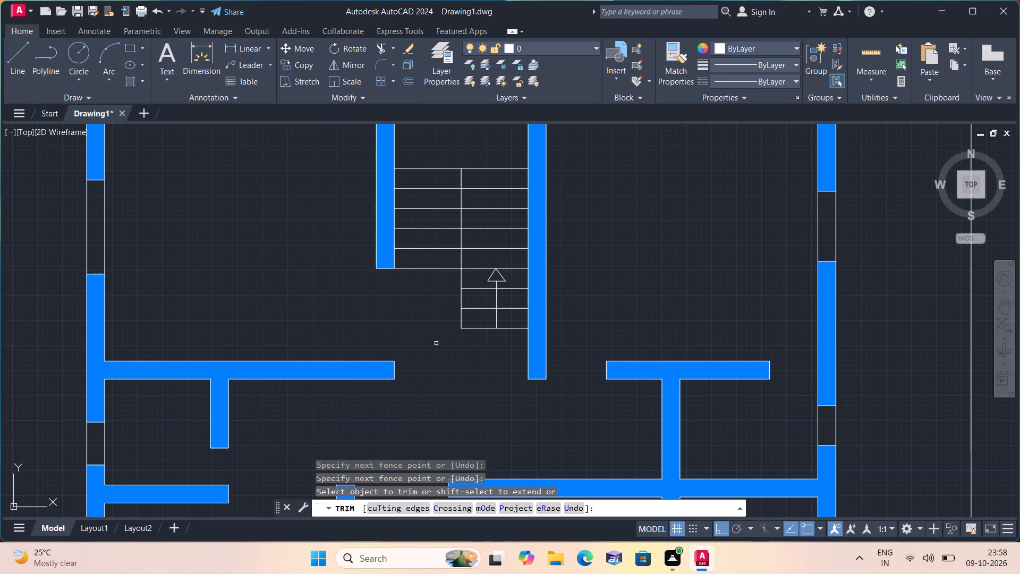
key(space)
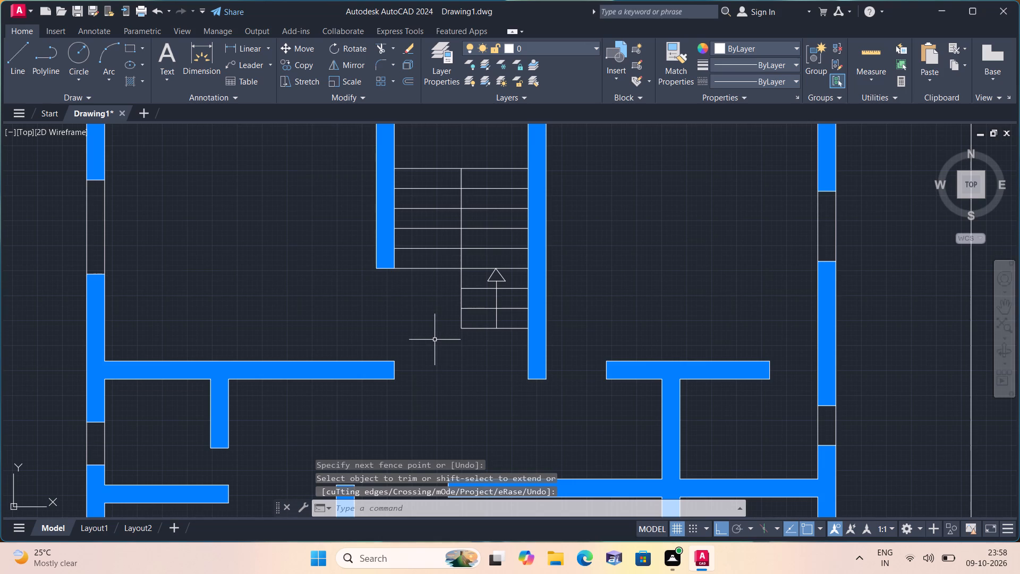
Open beds_plan.dwg and copy the double bed with two bedside tables and a patterned rug from the upper row.
scroll(435, 340, down, 1)
middle_drag(435, 340, 435, 349)
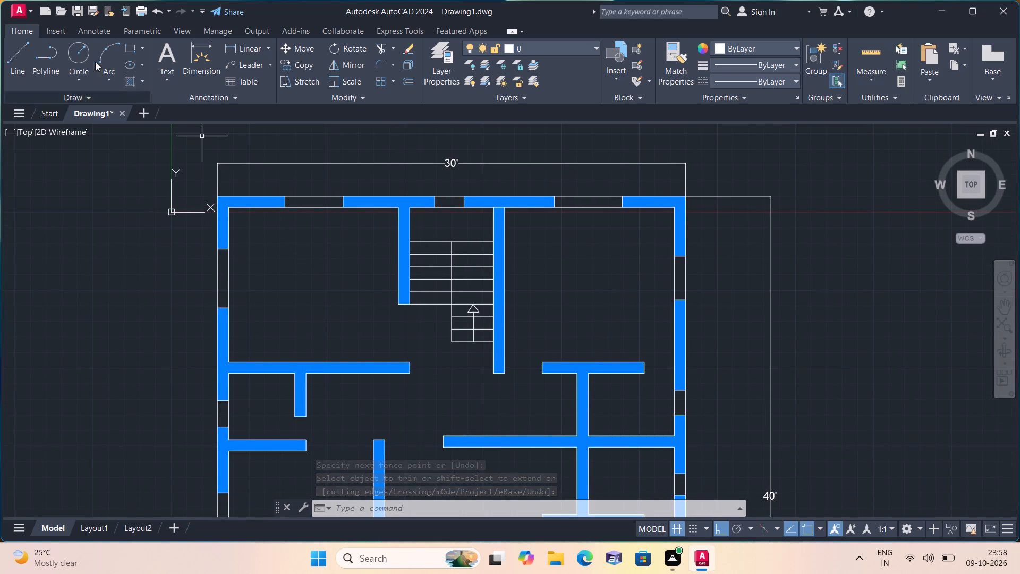
click(11, 5)
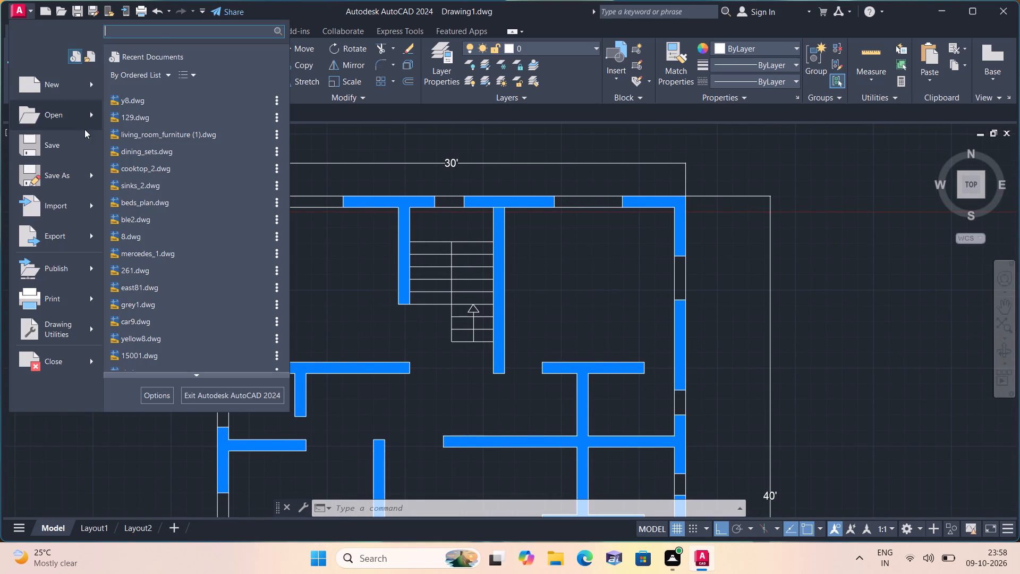
click(141, 201)
scroll(167, 220, down, 1)
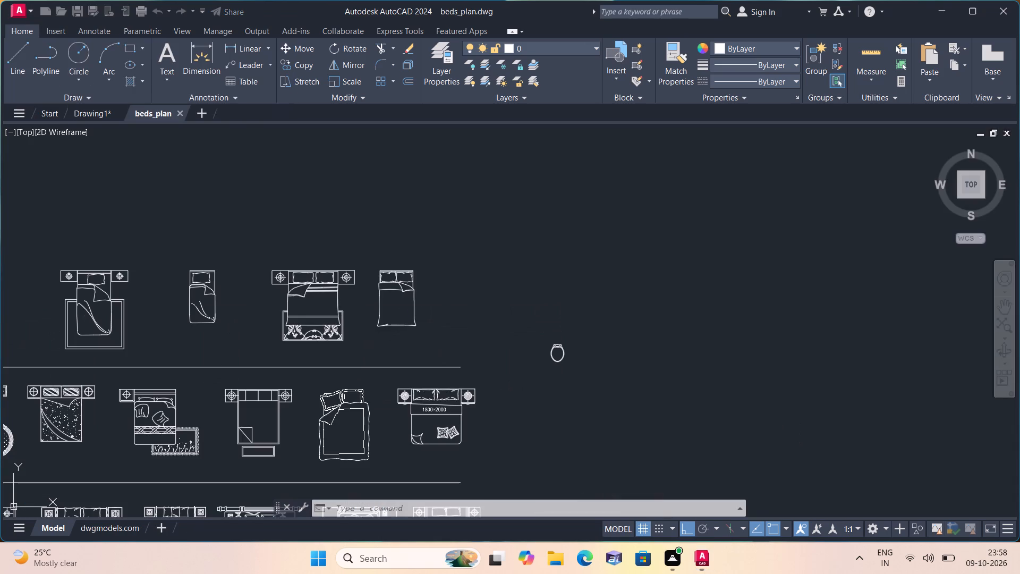
click(354, 347)
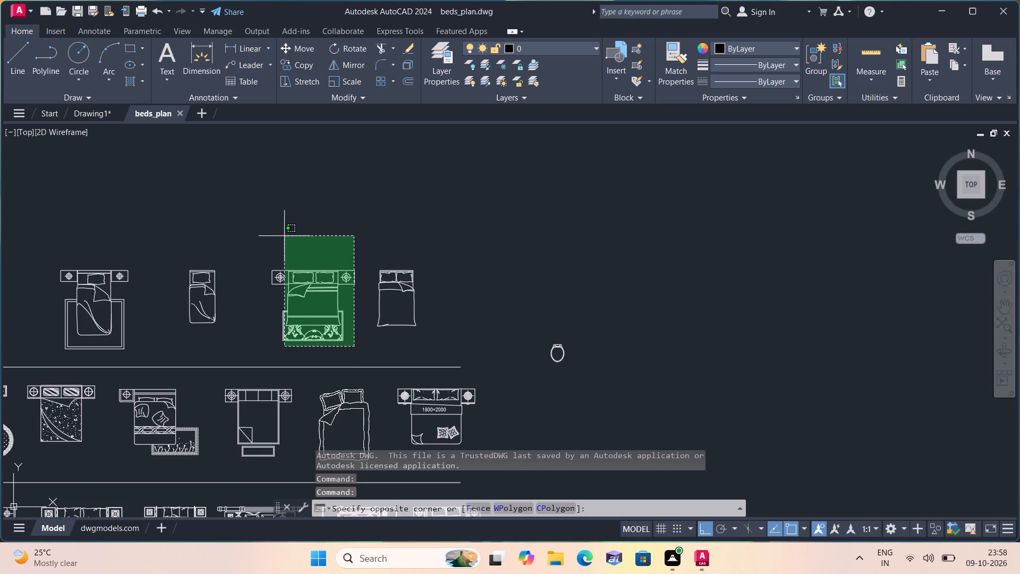
click(266, 229)
key(ctrl+c)
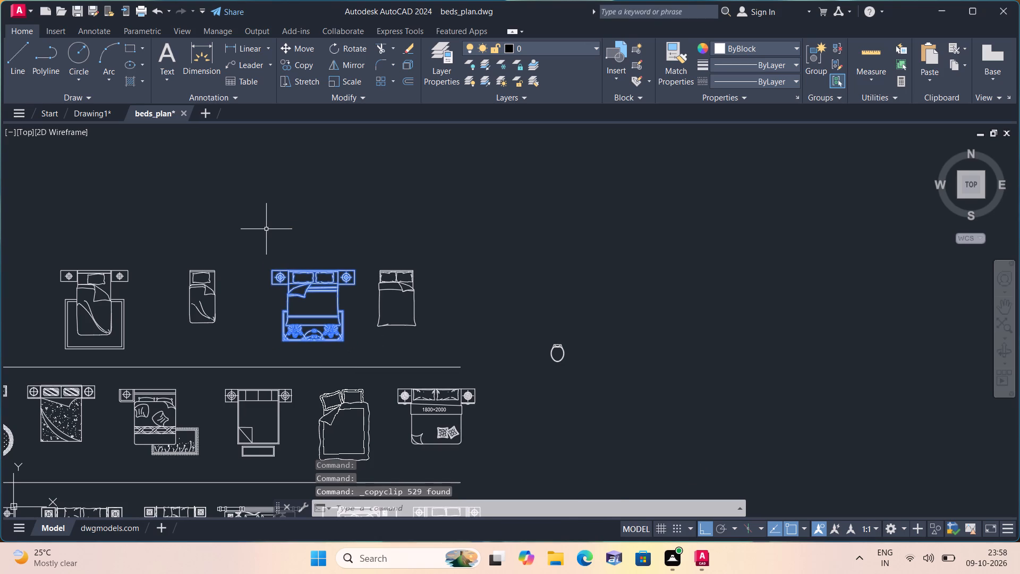
Paste the copied bed into Drawing1, in the empty space beside the floor plan.
click(90, 111)
key(ctrl+v)
scroll(244, 222, down, 4)
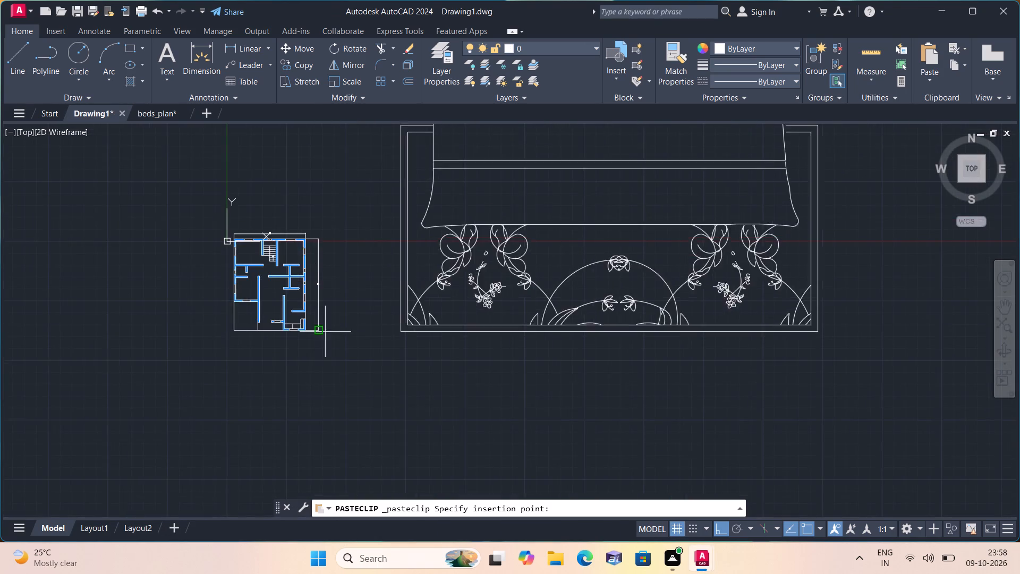
scroll(332, 331, down, 3)
click(400, 401)
Rotate the pasted bed 90° counterclockwise so that its headboard faces the floor plan.
click(781, 417)
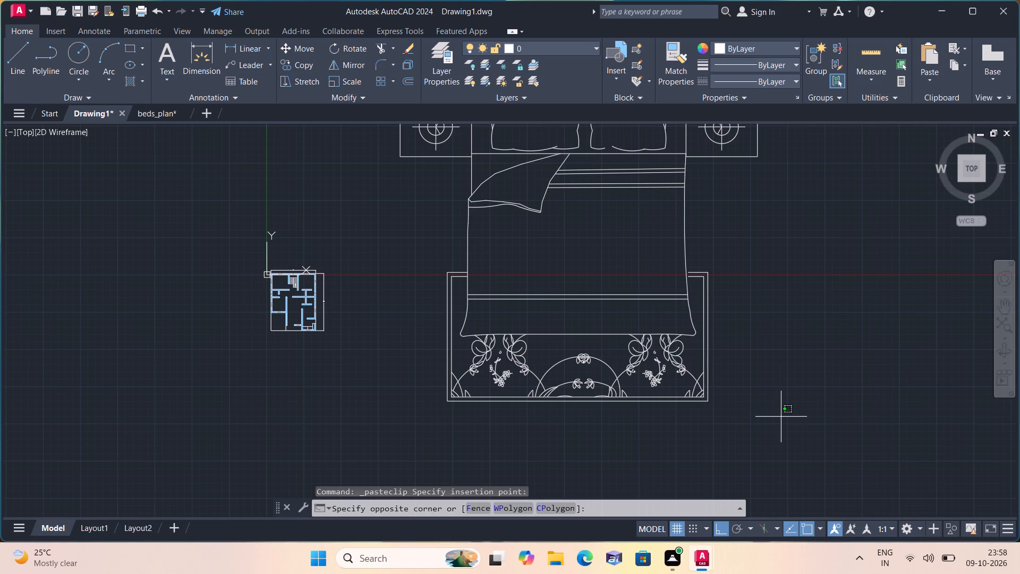
middle_drag(532, 249, 375, 345)
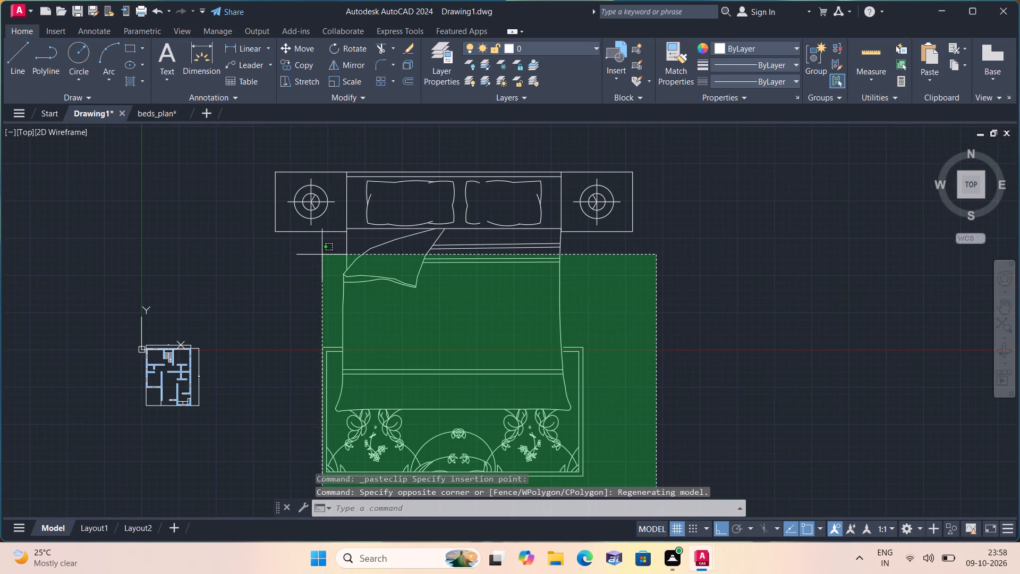
click(271, 159)
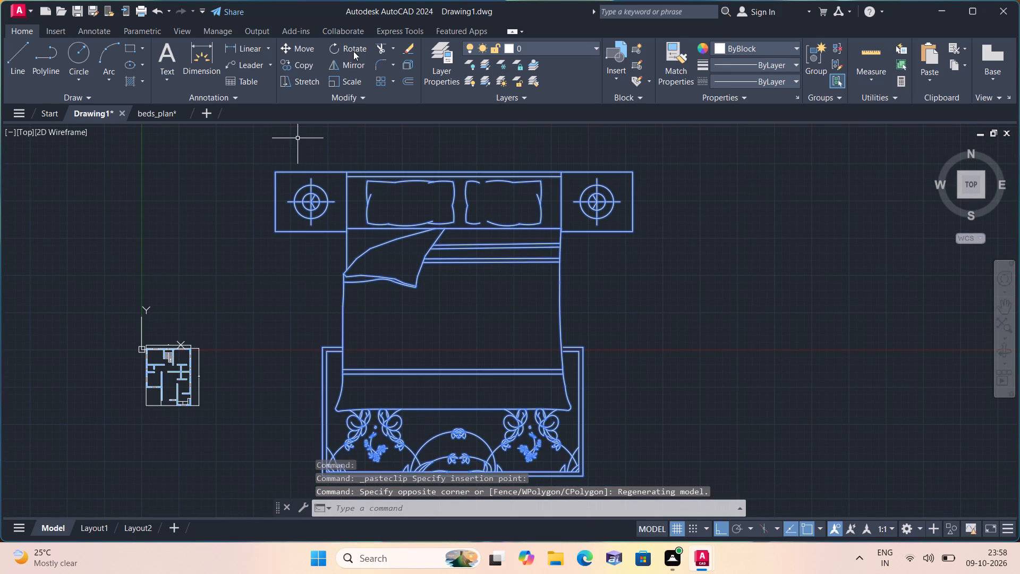
click(354, 47)
drag(433, 308, 464, 296)
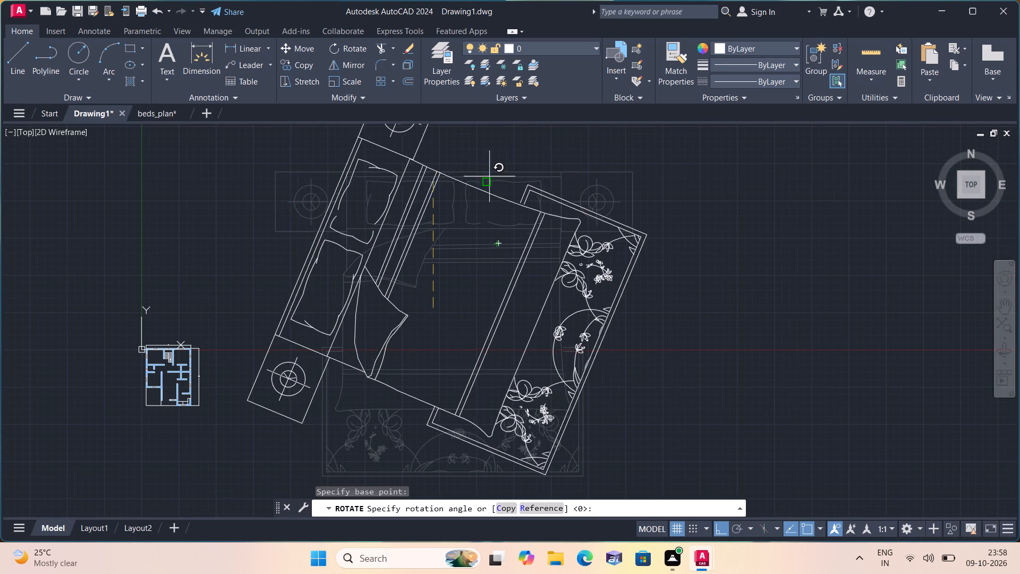
click(466, 146)
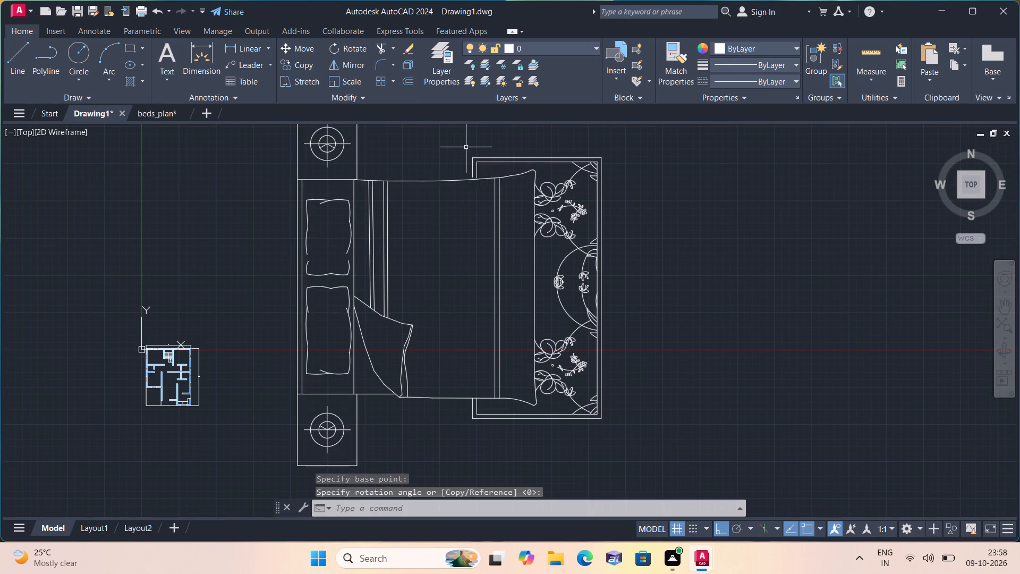
Scale the rotated bed down freehand about a point near its centre to suit the floor plan's size.
scroll(466, 189, down, 1)
middle_drag(466, 205, 469, 220)
drag(586, 374, 577, 361)
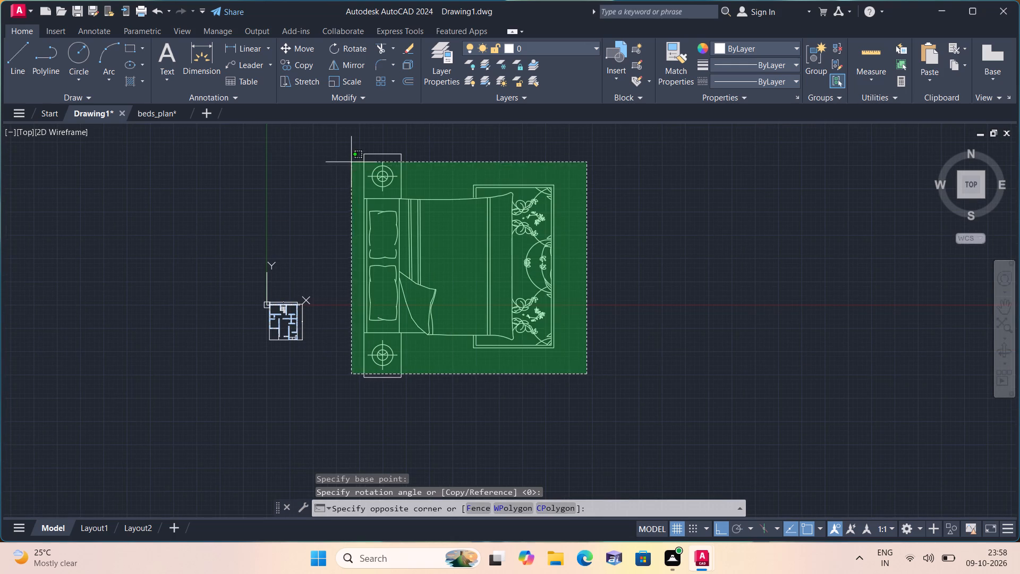
click(345, 147)
click(358, 81)
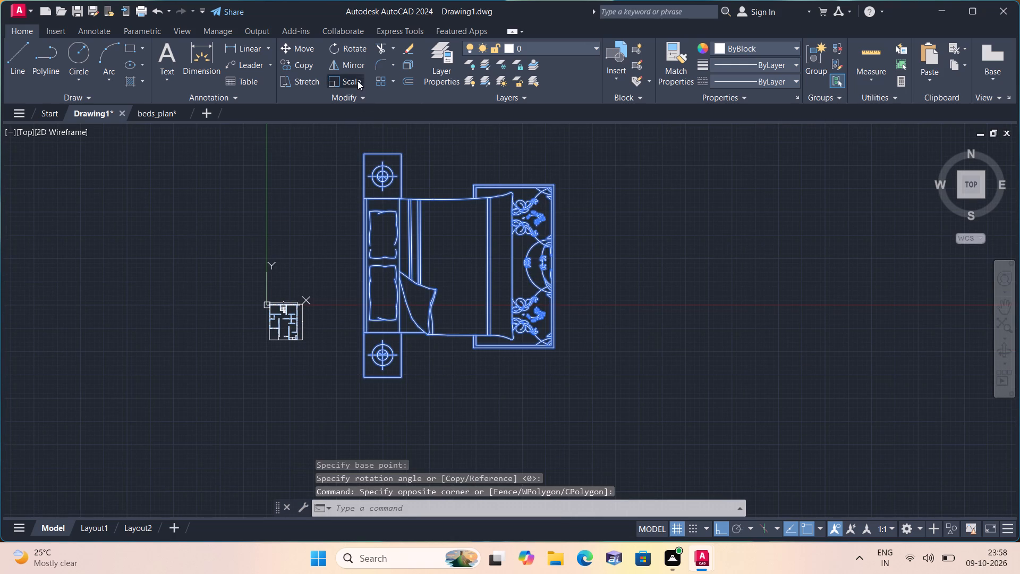
click(443, 251)
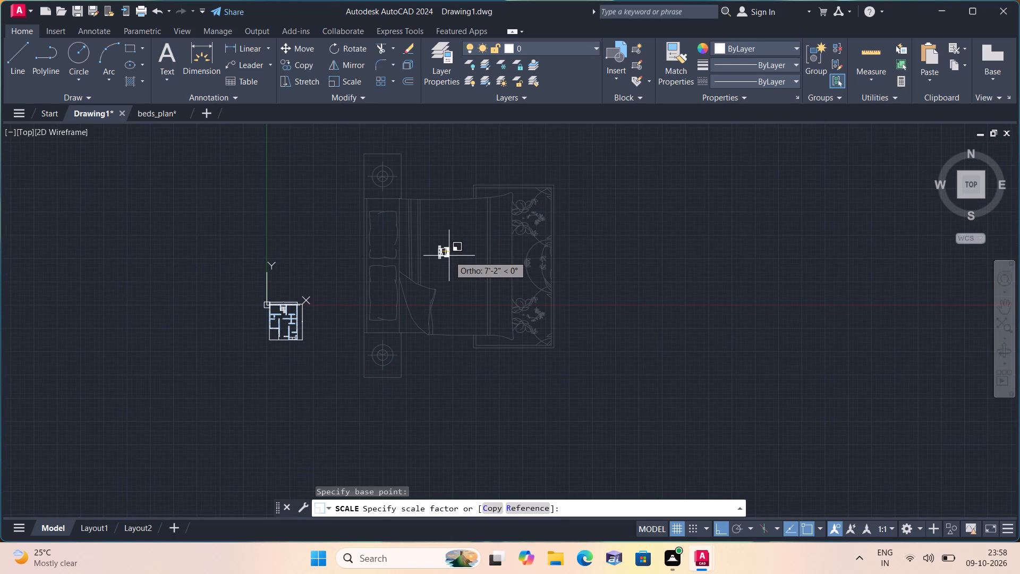
click(449, 256)
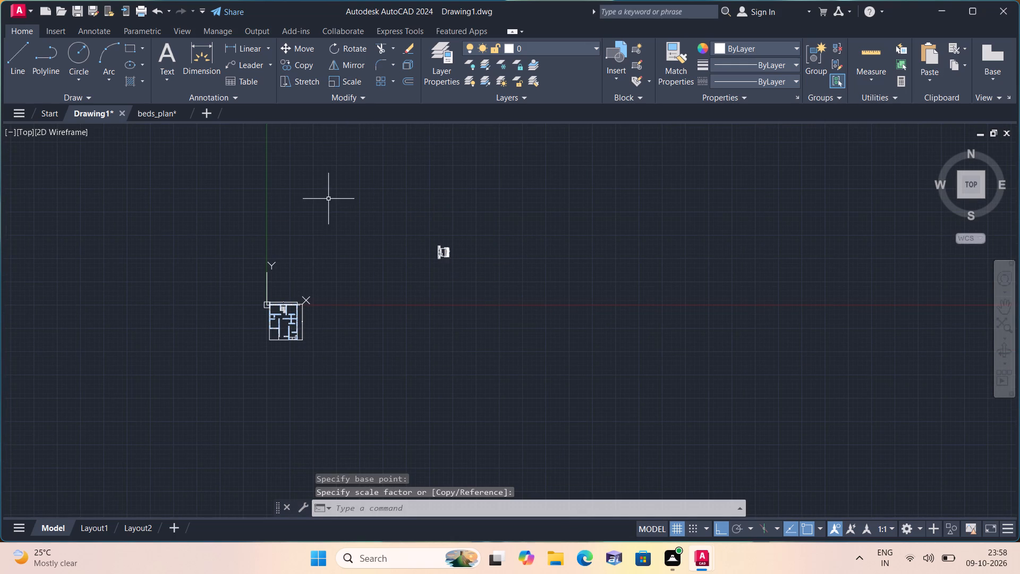
Open living_room_furniture (1).dwg and copy the complete L-shaped curved sectional sofa made of six sections.
click(20, 6)
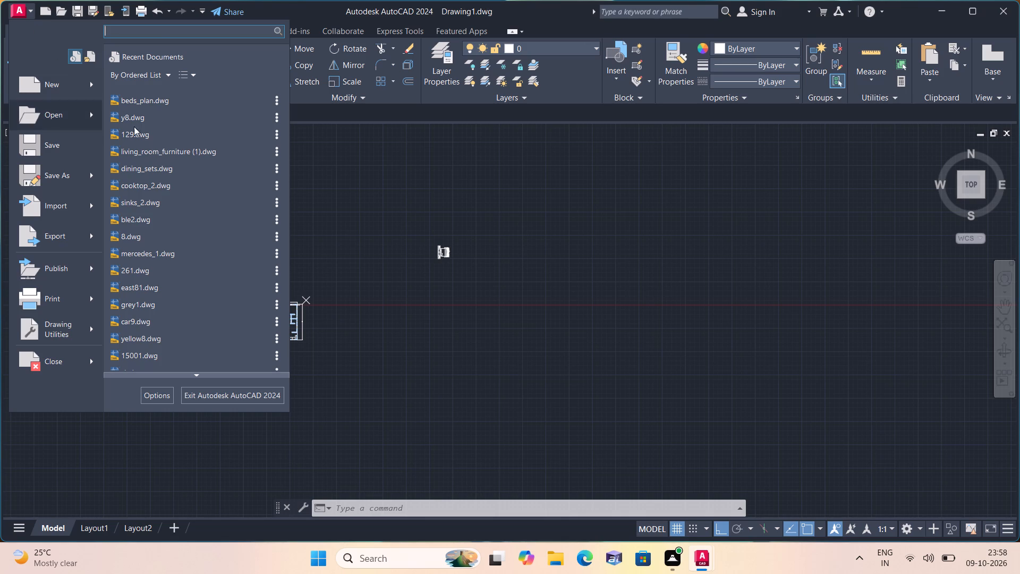
click(154, 150)
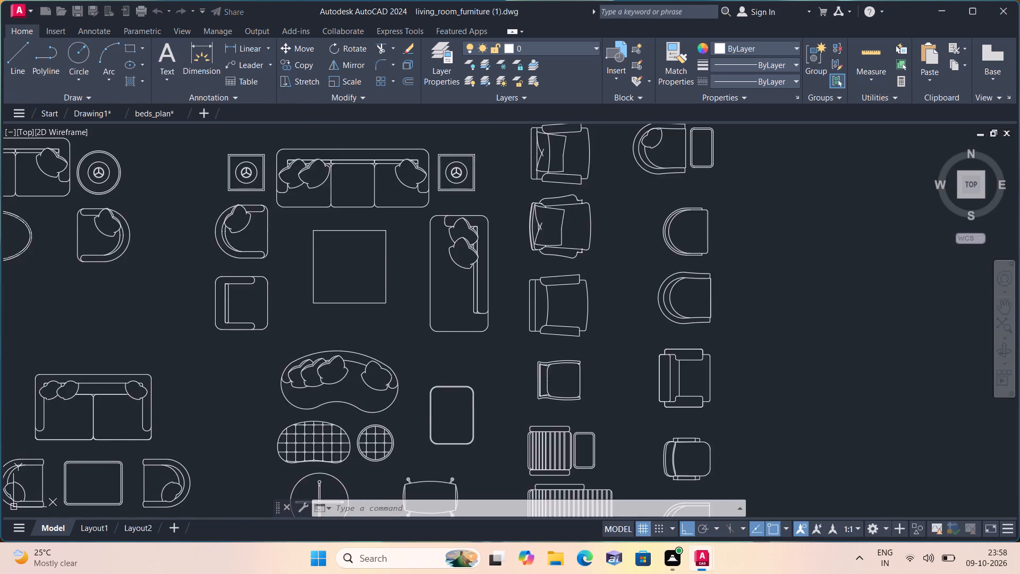
scroll(279, 318, down, 1)
middle_drag(269, 311, 446, 239)
click(322, 444)
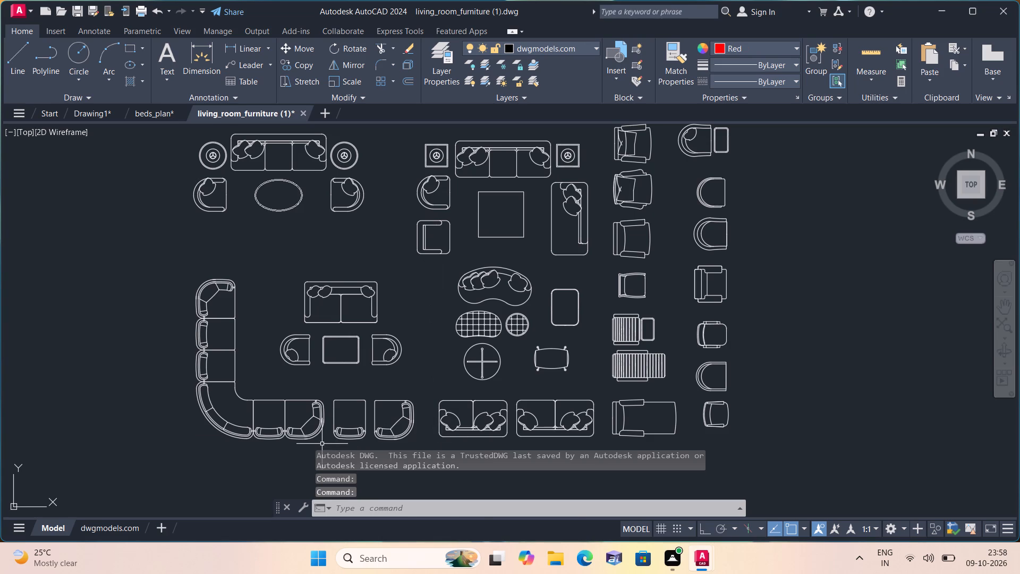
click(182, 371)
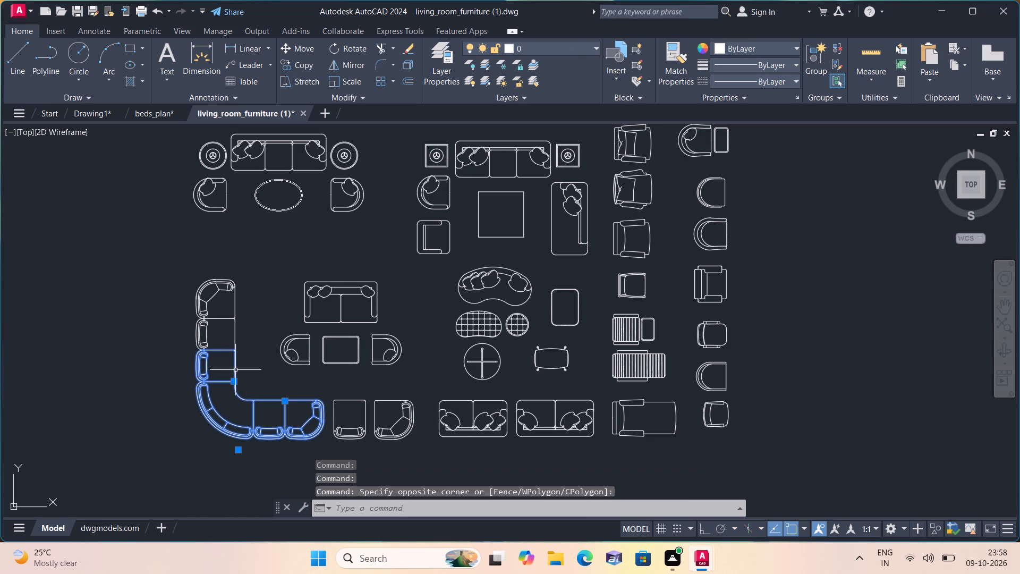
drag(262, 367, 252, 359)
click(142, 250)
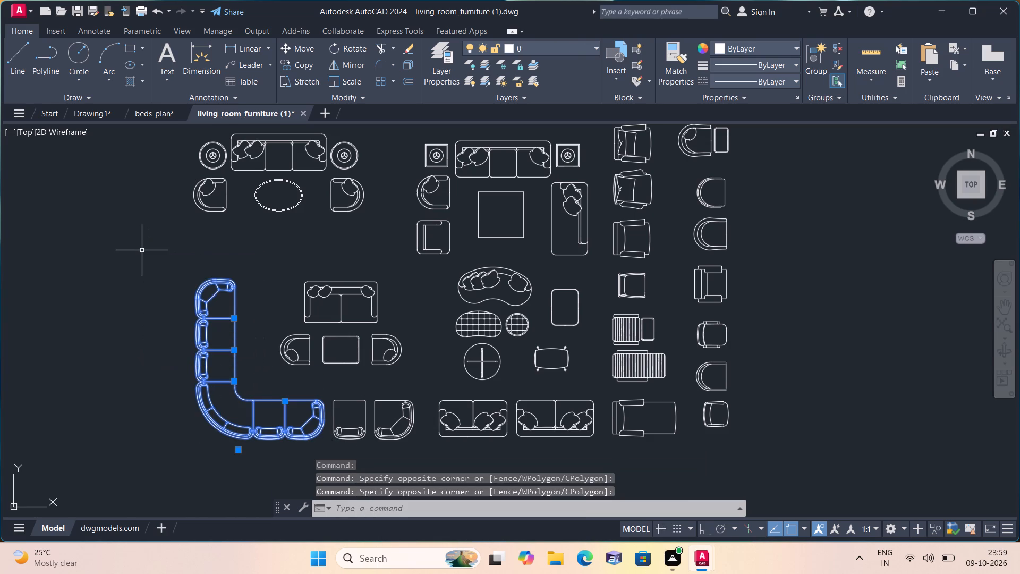
key(ctrl+c)
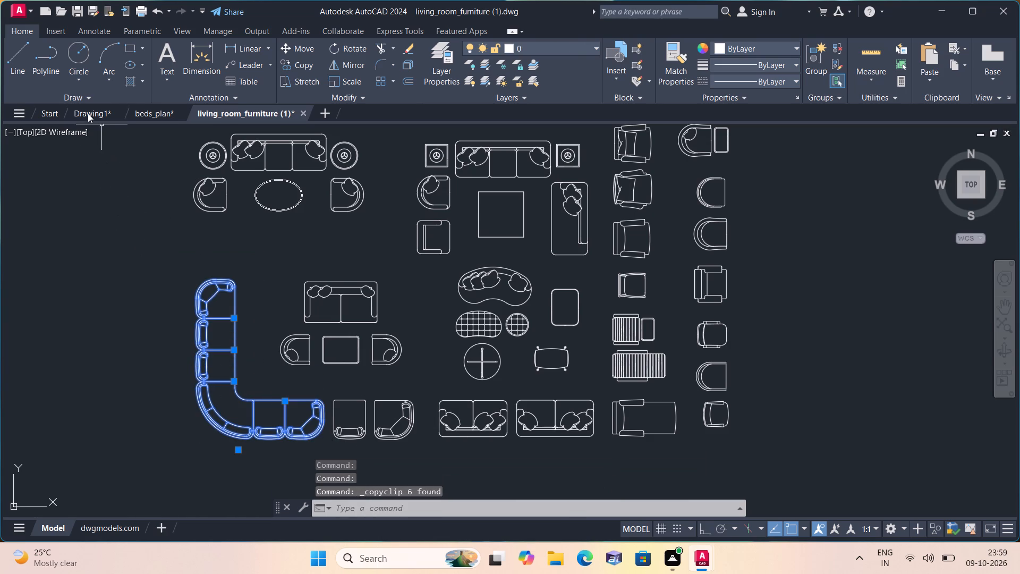
Paste the copied sectional sofa into Drawing1, in the empty space beyond the pasted bed.
click(88, 114)
key(ctrl+v)
scroll(242, 283, down, 2)
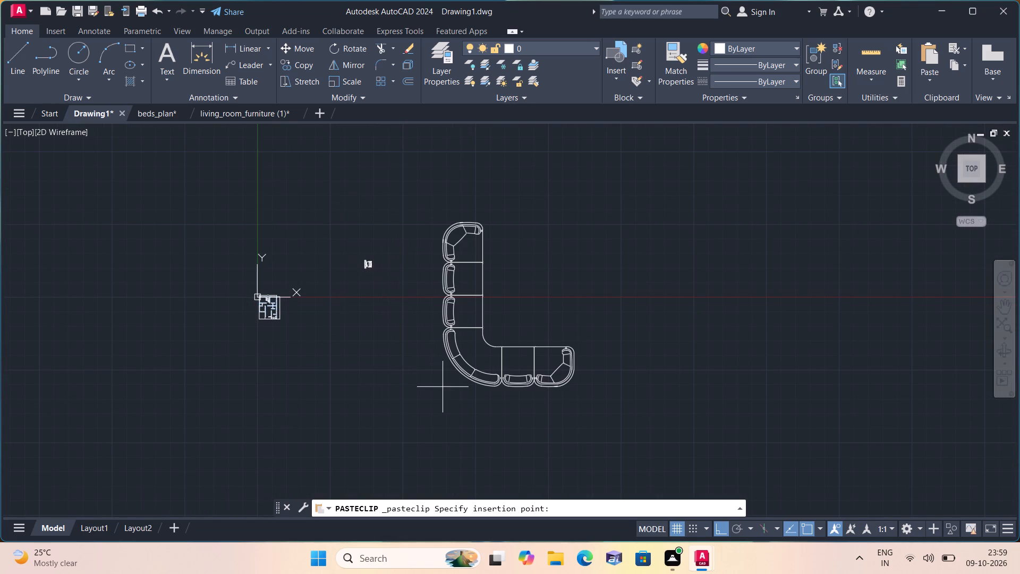
click(525, 440)
Rotate the pasted sectional sofa 90° counterclockwise about a point on its long arm.
drag(705, 468, 701, 459)
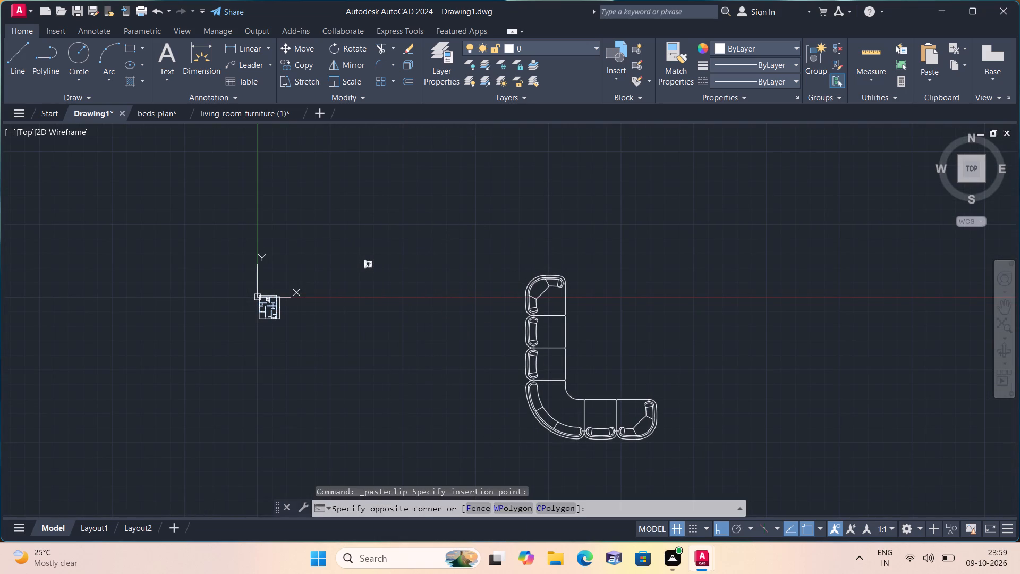
click(486, 249)
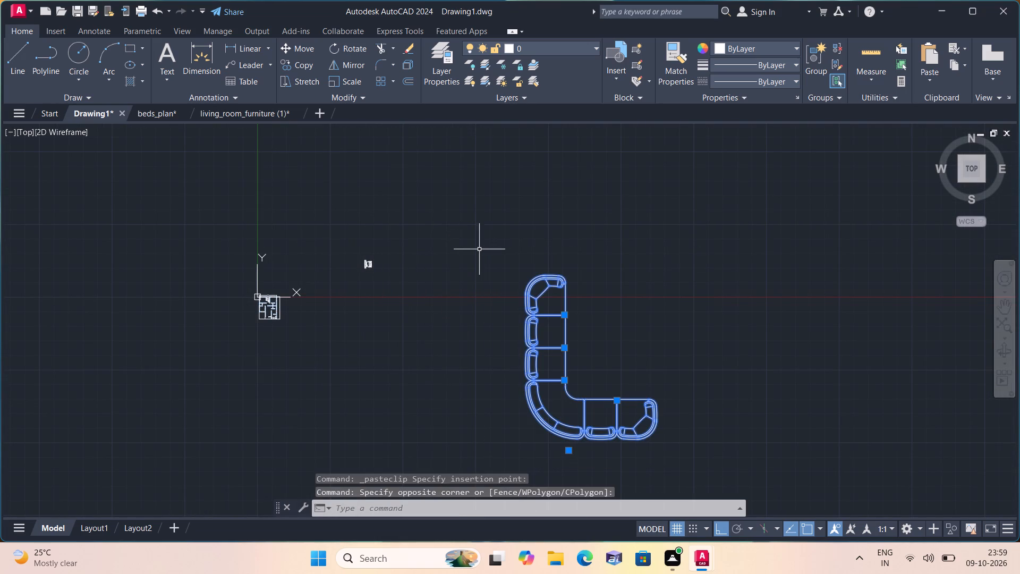
click(352, 49)
click(537, 330)
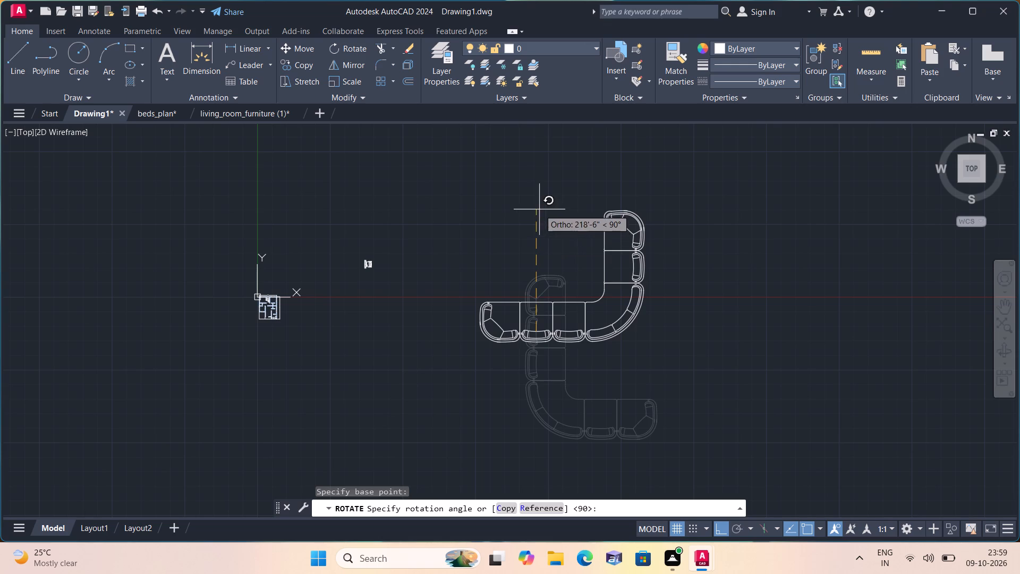
click(539, 209)
Mirror the sofa across a vertical line just beyond its long arm's free end, towards the floor plan, erasing the source objects.
click(752, 373)
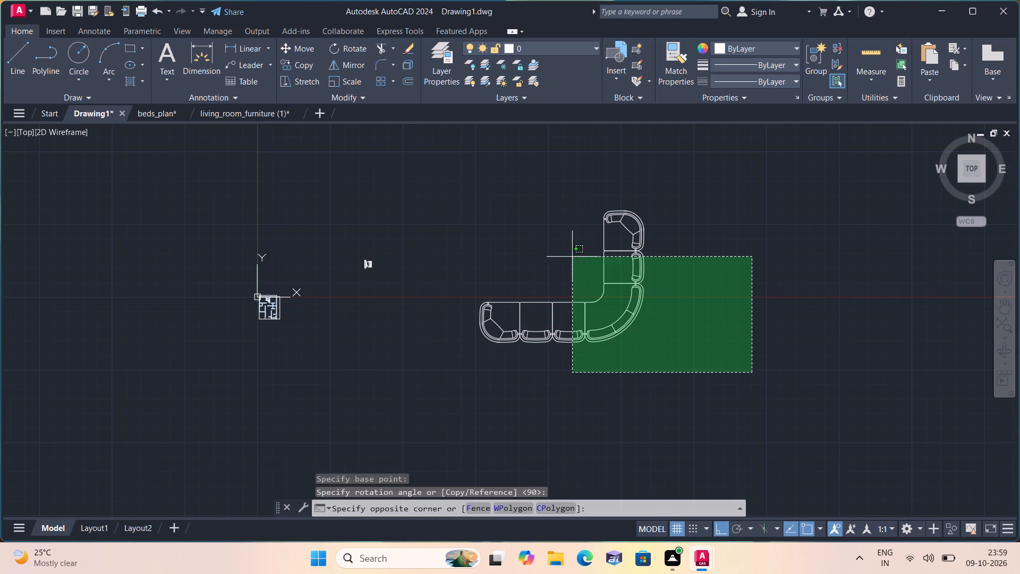
click(461, 192)
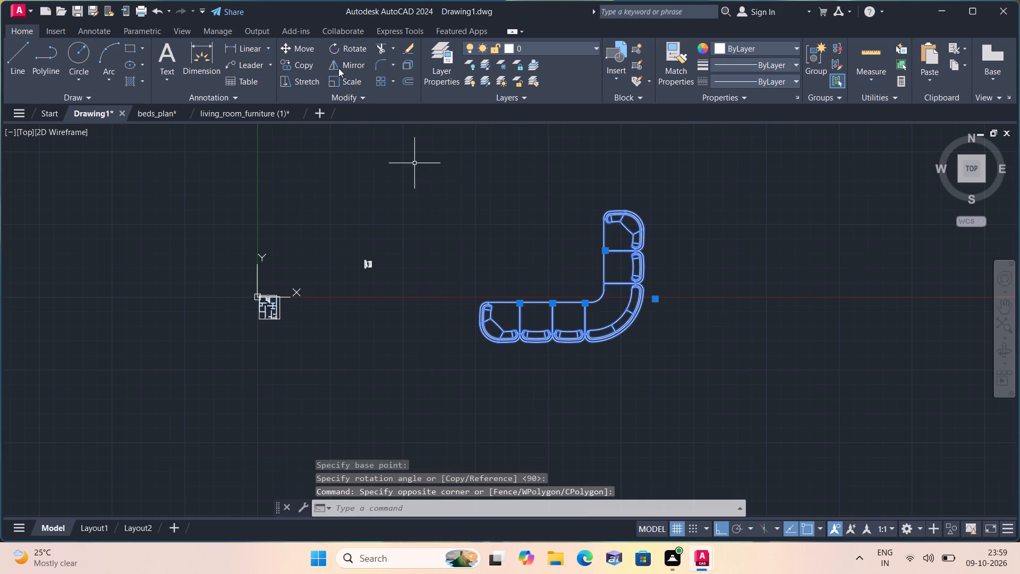
click(341, 64)
click(464, 173)
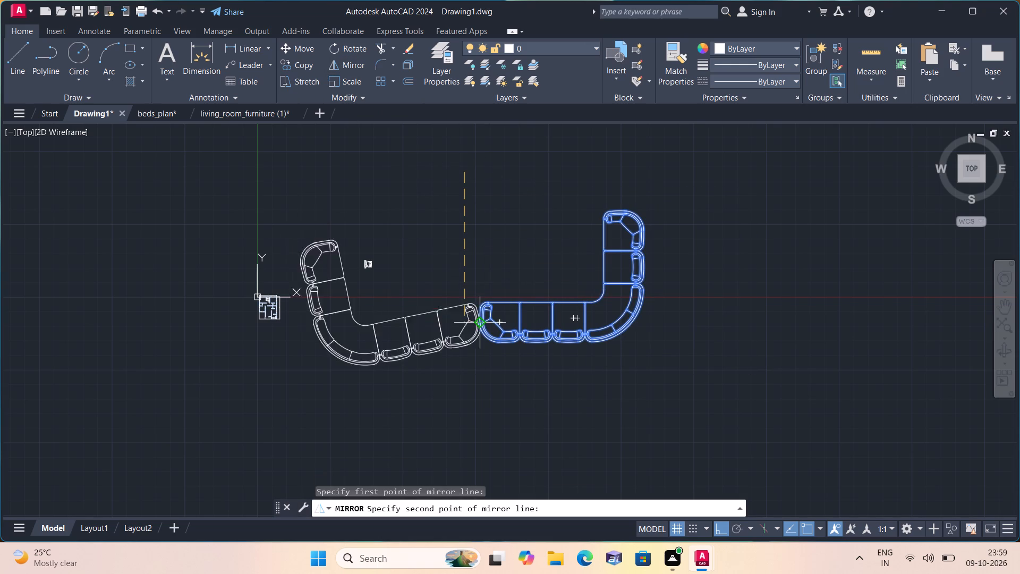
click(462, 294)
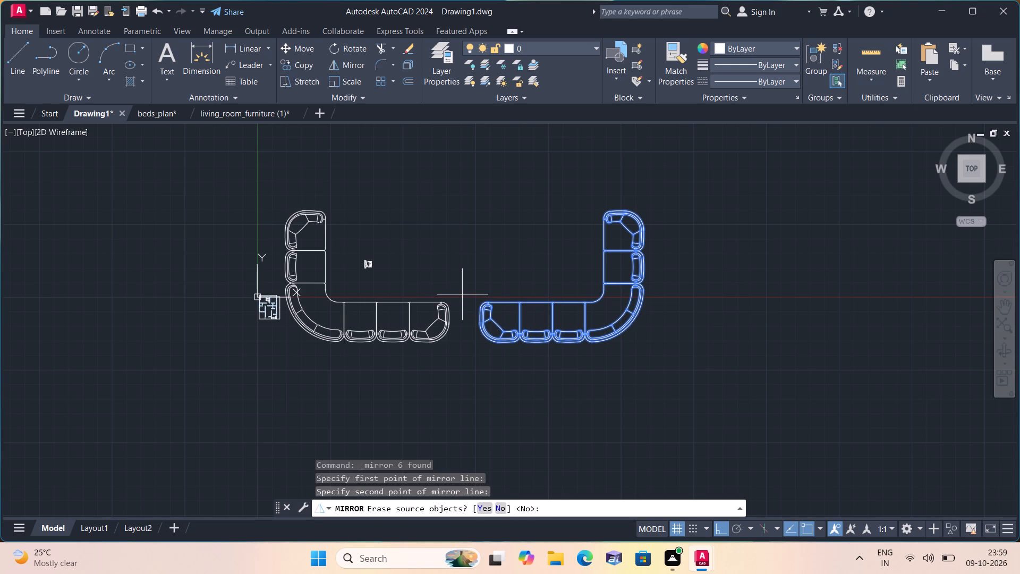
text(y)
key(space)
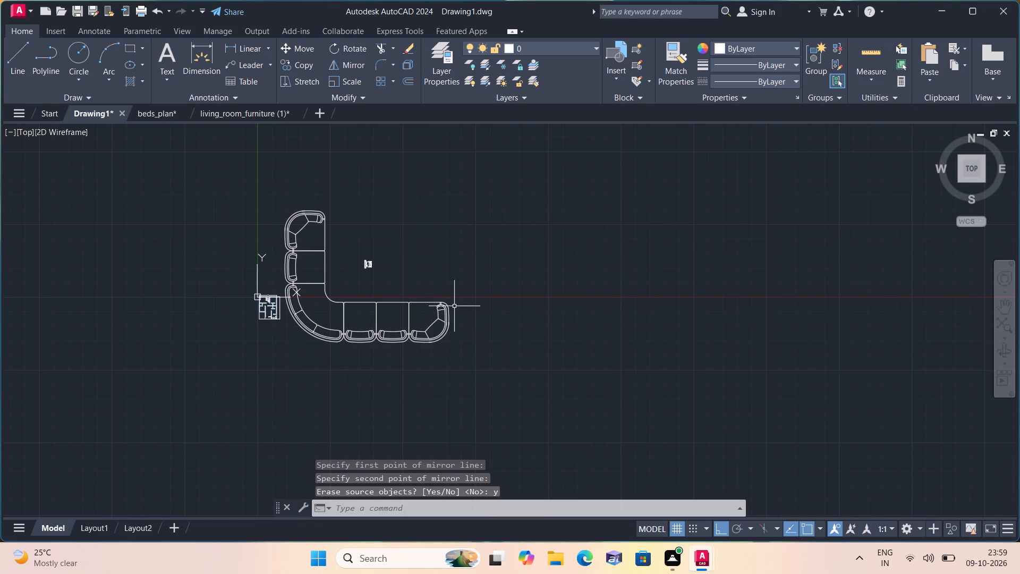
Rotate the mirrored sofa 90° counterclockwise about a point inside its corner so that its long arm runs vertically.
click(482, 374)
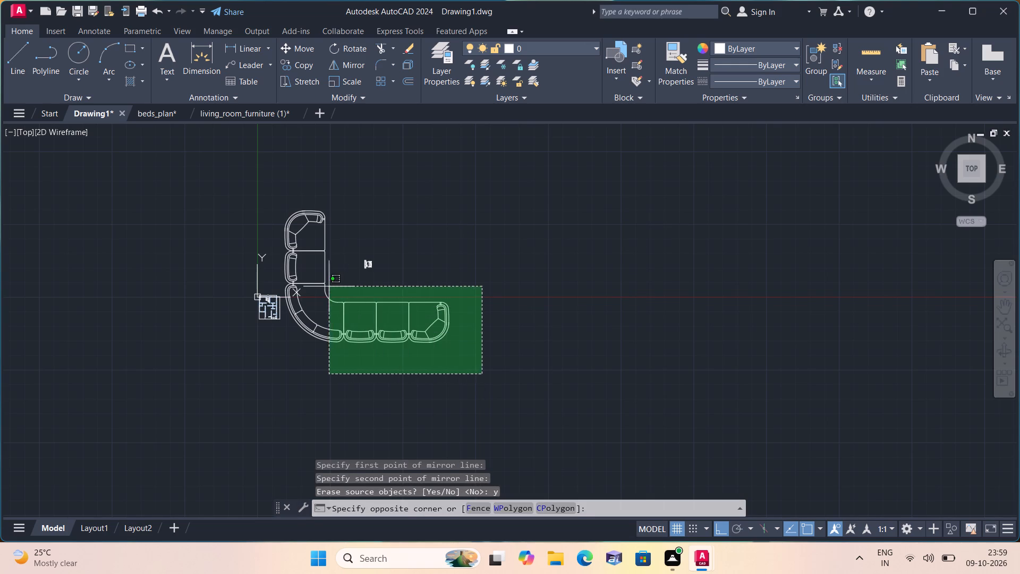
click(320, 293)
scroll(326, 277, up, 2)
click(339, 278)
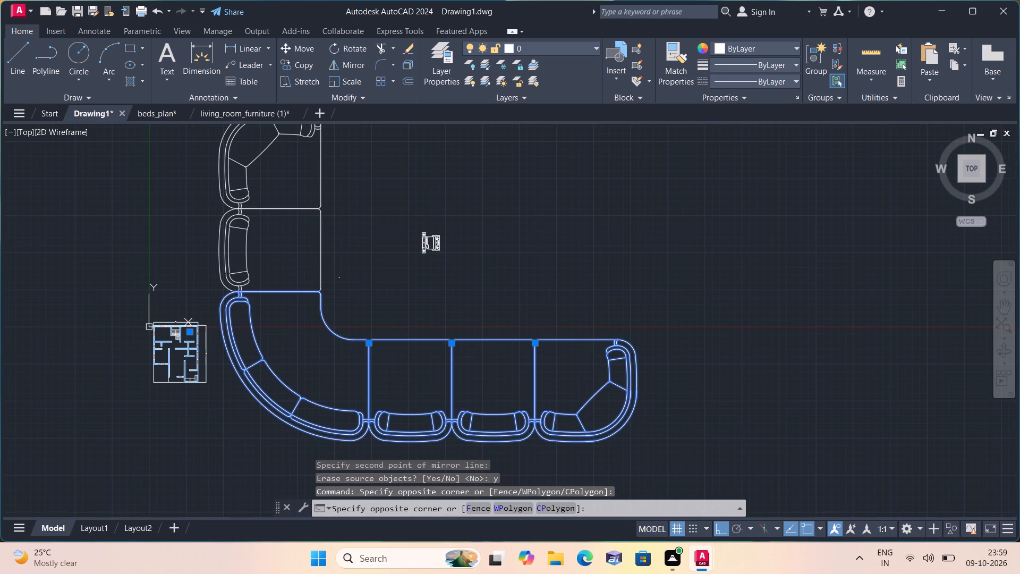
middle_drag(279, 269, 299, 330)
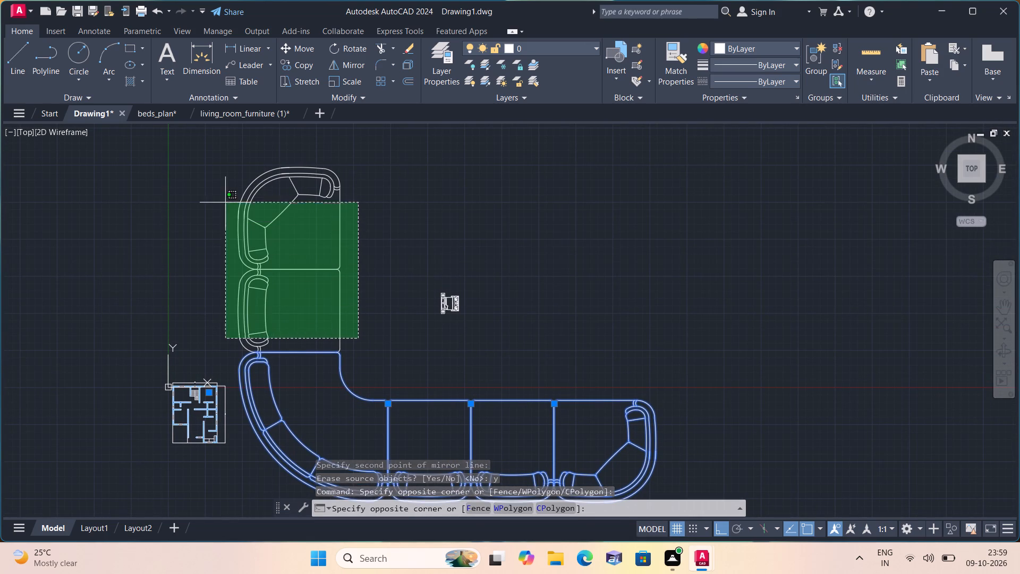
click(208, 178)
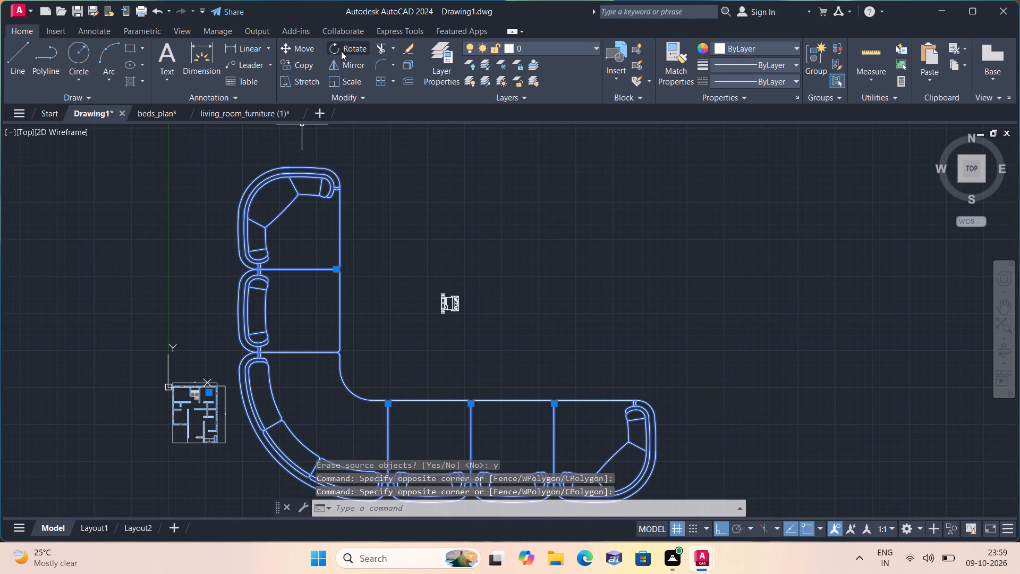
click(348, 46)
click(402, 323)
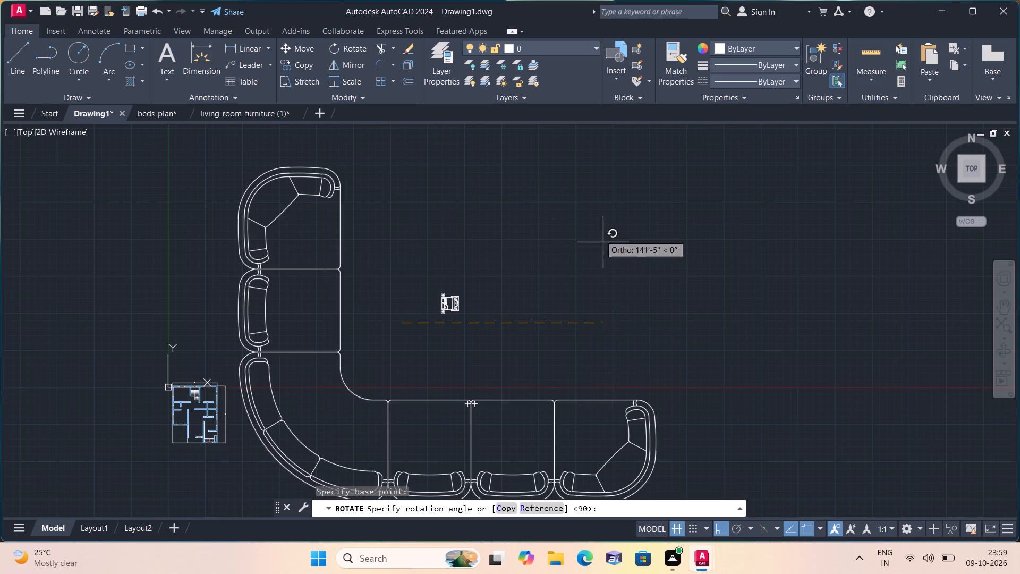
click(426, 164)
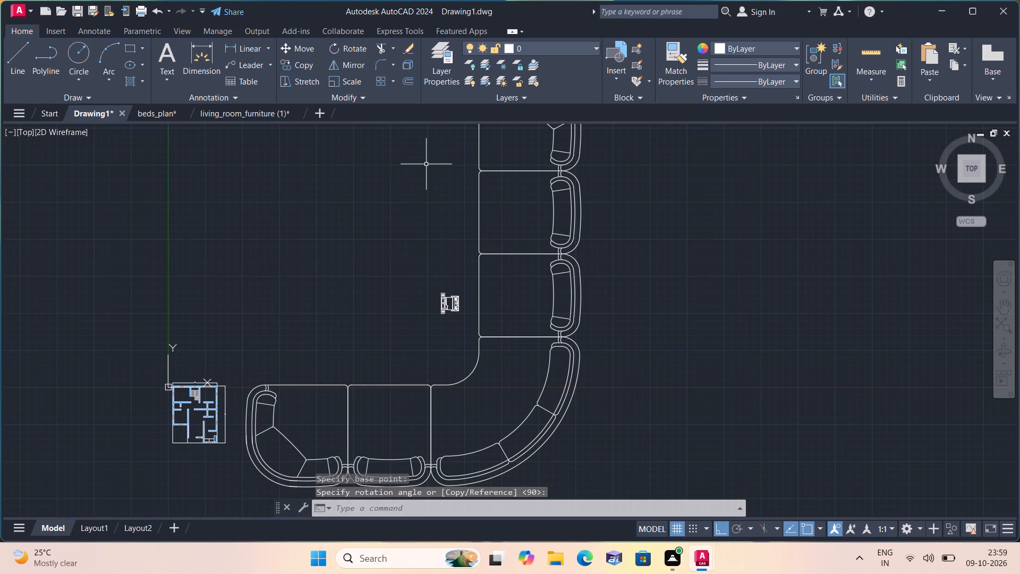
scroll(427, 182, down, 1)
middle_drag(406, 234, 487, 271)
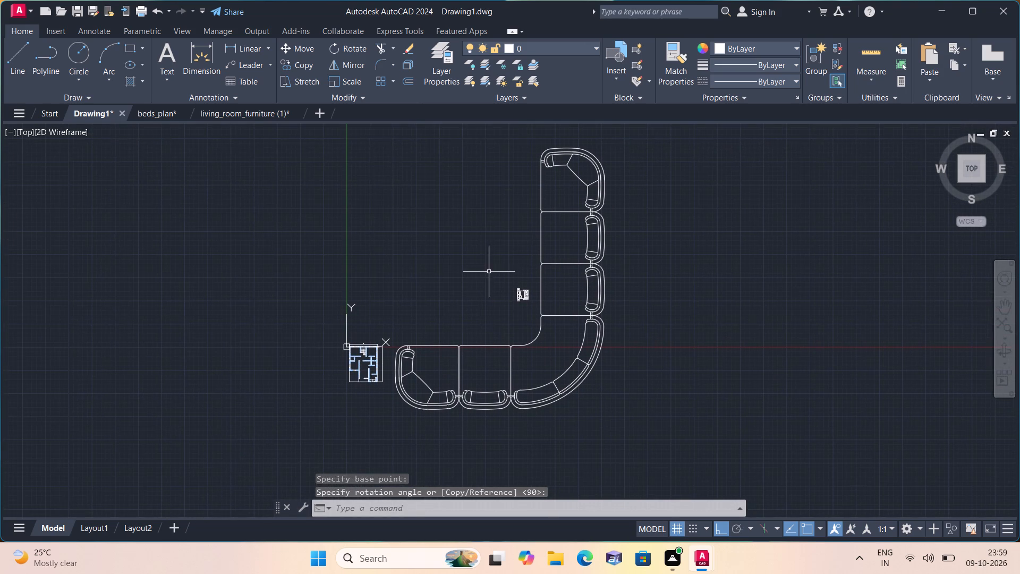
Return to beds_plan.dwg and copy the toilet symbol standing apart from the bed rows.
click(15, 7)
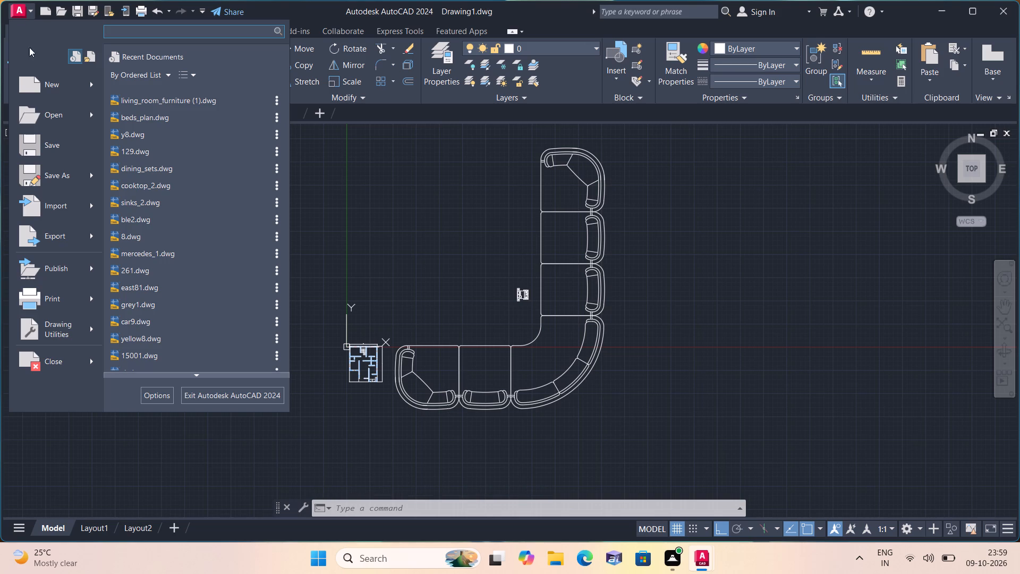
click(152, 119)
drag(588, 370, 583, 364)
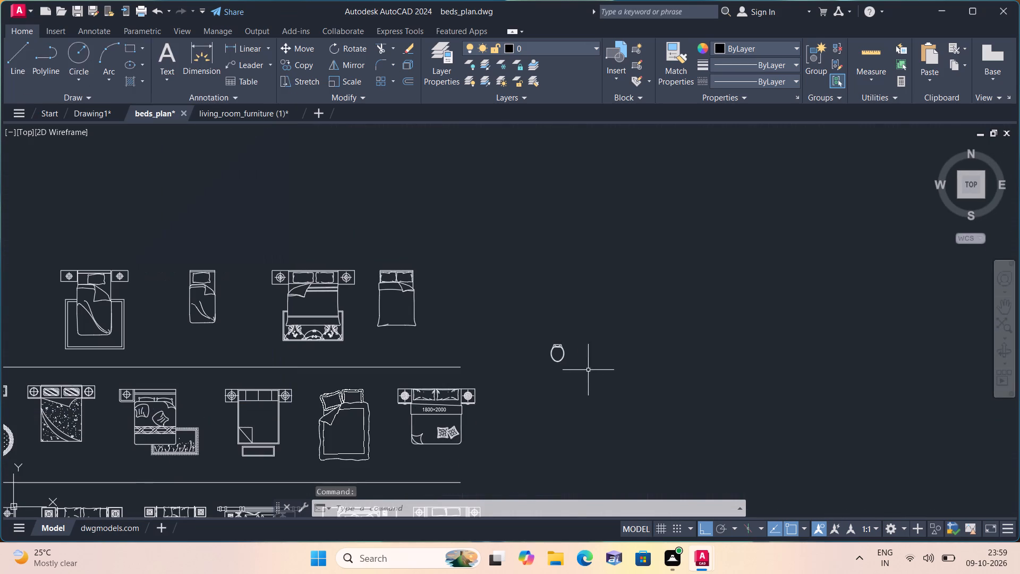
drag(583, 364, 574, 353)
click(528, 313)
key(ctrl+c)
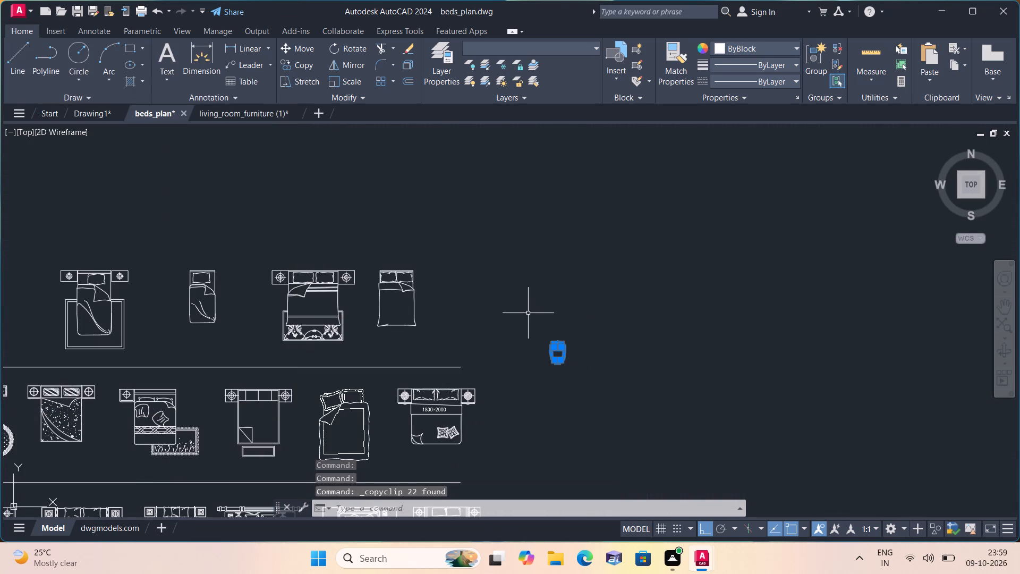
Paste the copied toilet into Drawing1, in the empty space above the floor plan.
click(96, 112)
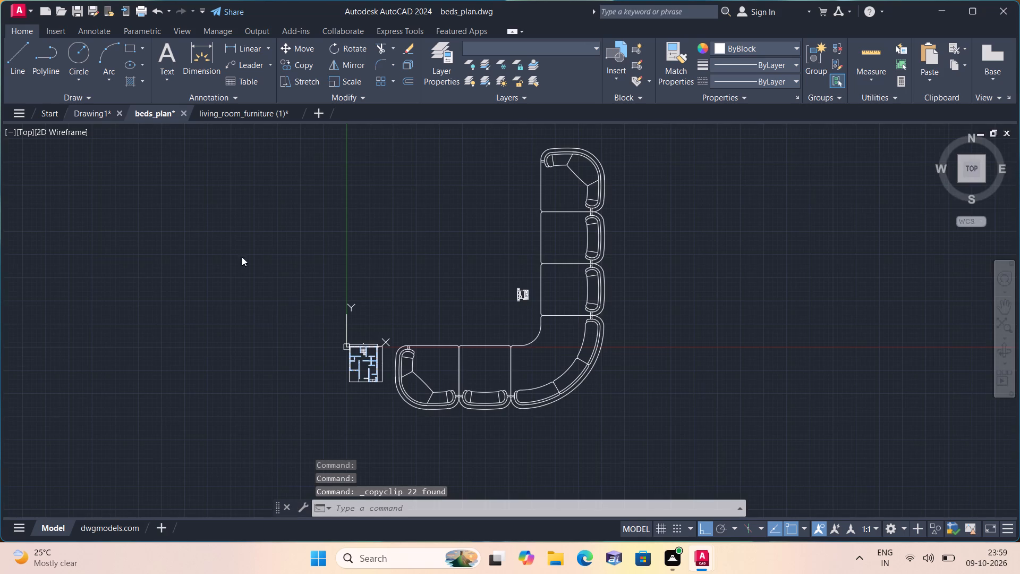
key(ctrl+v)
click(381, 258)
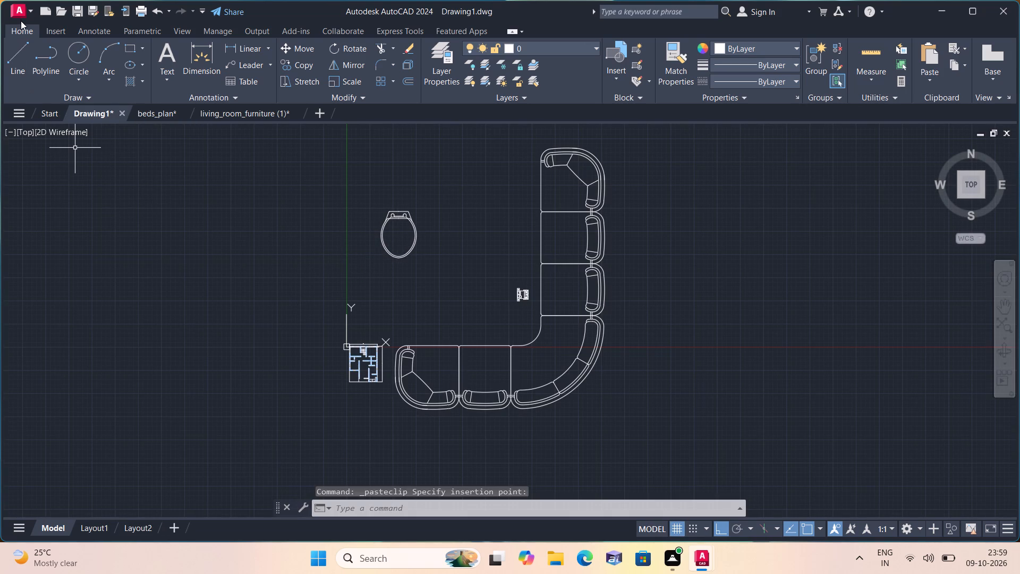
Open dining_sets.dwg and copy the plain rectangular six-chair dining table from the second row.
click(11, 9)
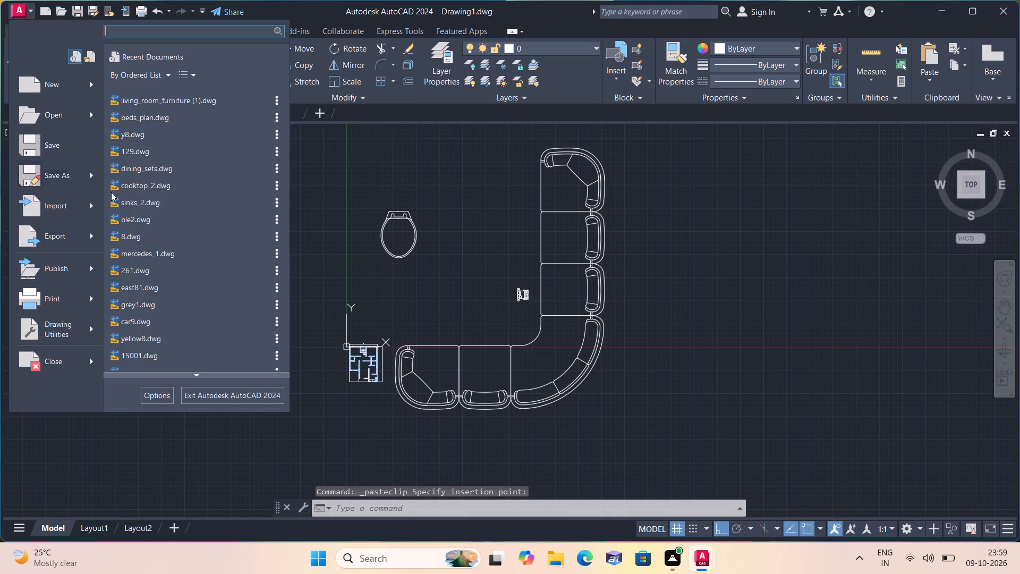
click(158, 164)
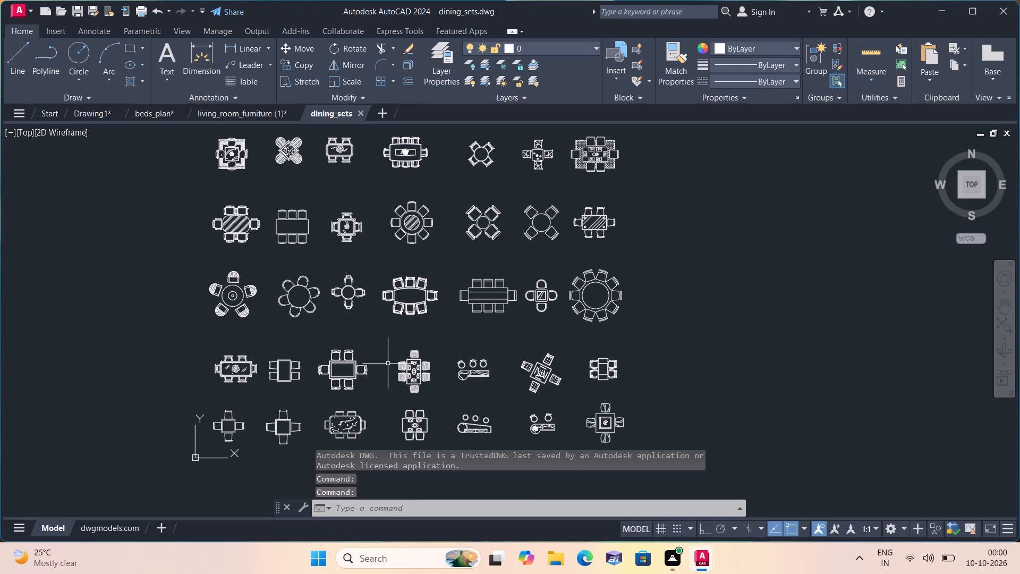
click(319, 248)
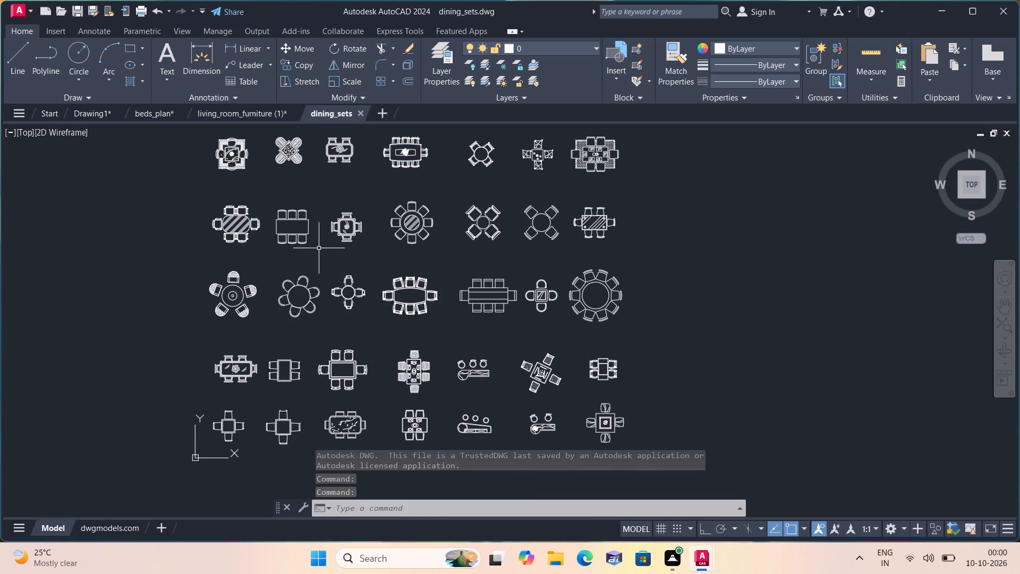
click(273, 198)
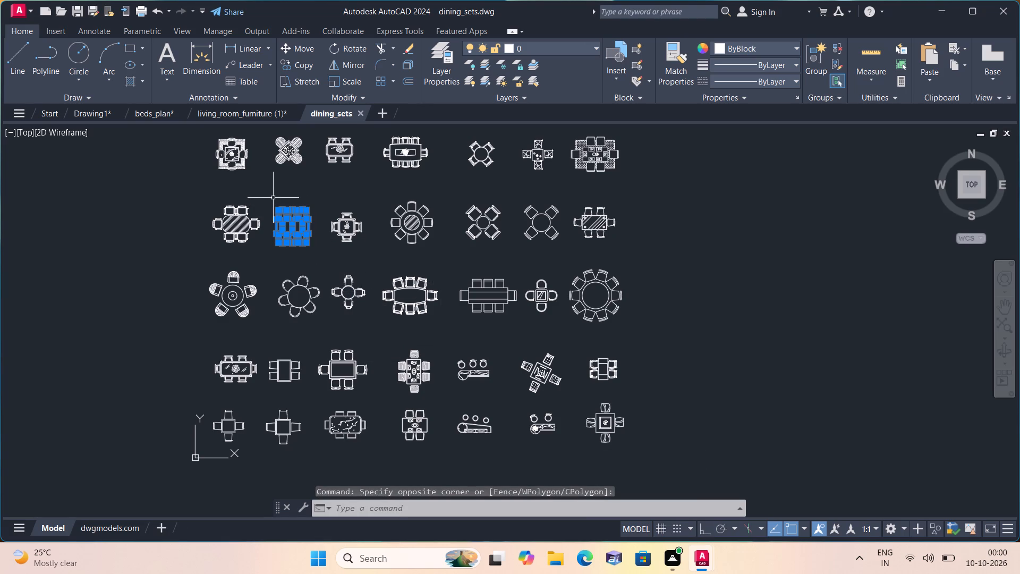
key(ctrl+c)
Paste the copied dining set into Drawing1, on the far side of the sofa from the floor plan.
click(87, 109)
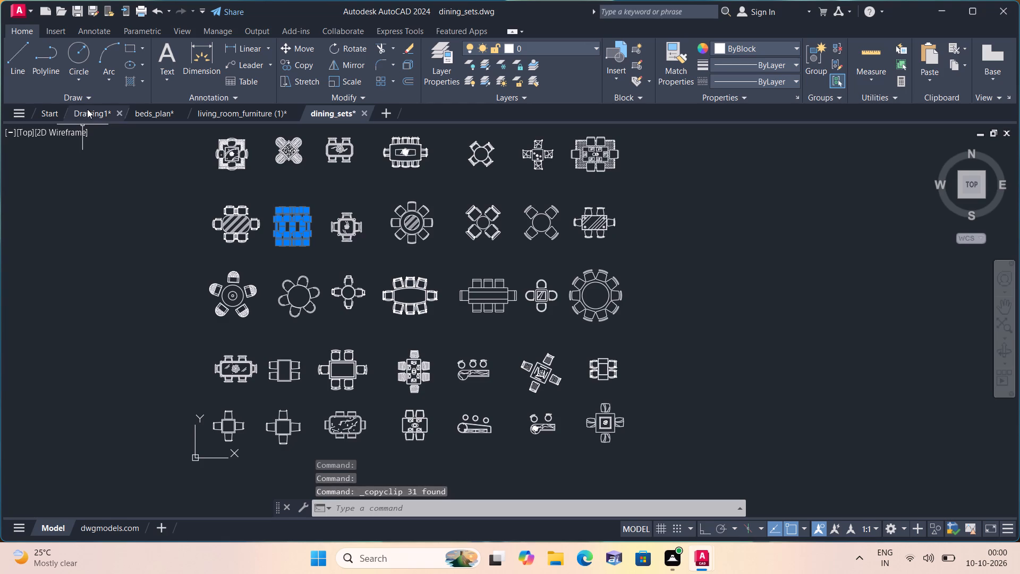
key(ctrl+v)
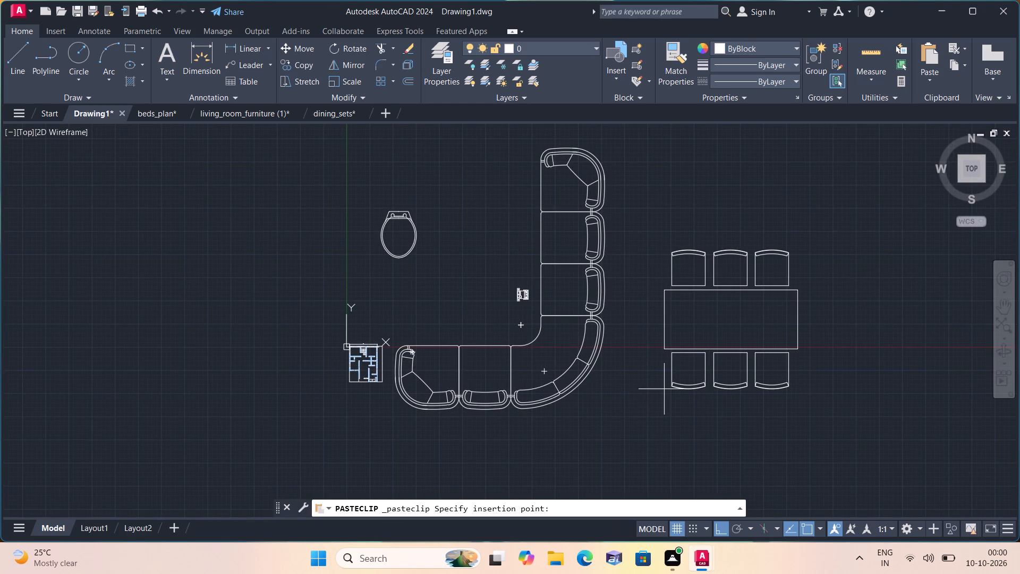
click(664, 389)
Rotate the six-chair dining set by 90° so the table stands lengthwise beside the sofa.
click(858, 435)
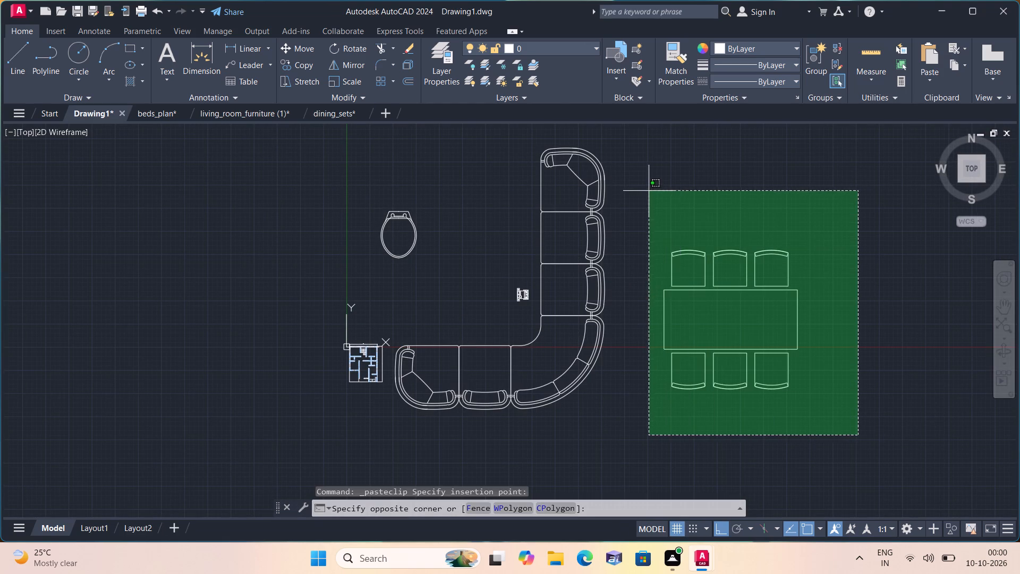
click(649, 191)
click(356, 48)
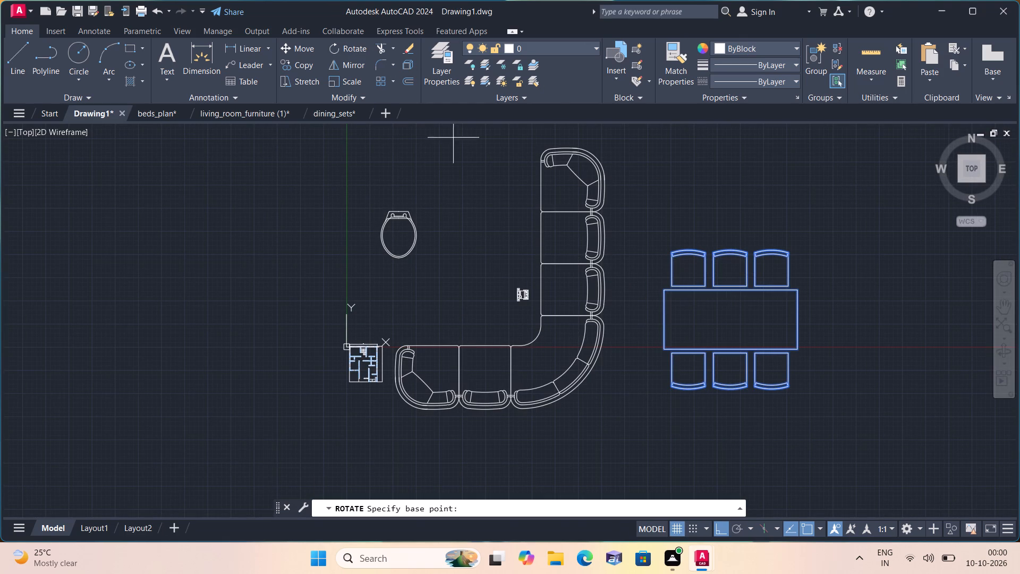
click(679, 305)
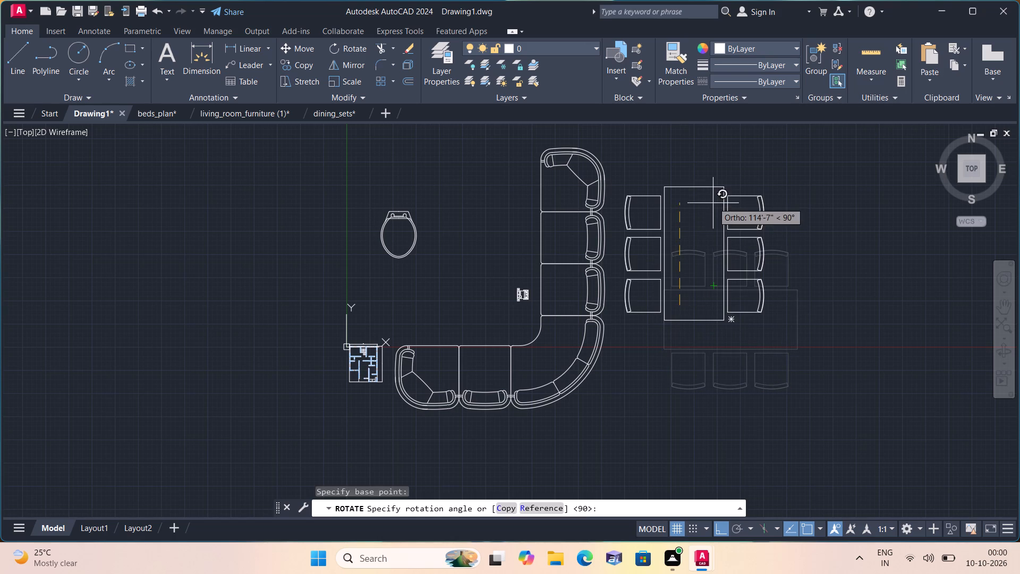
click(710, 193)
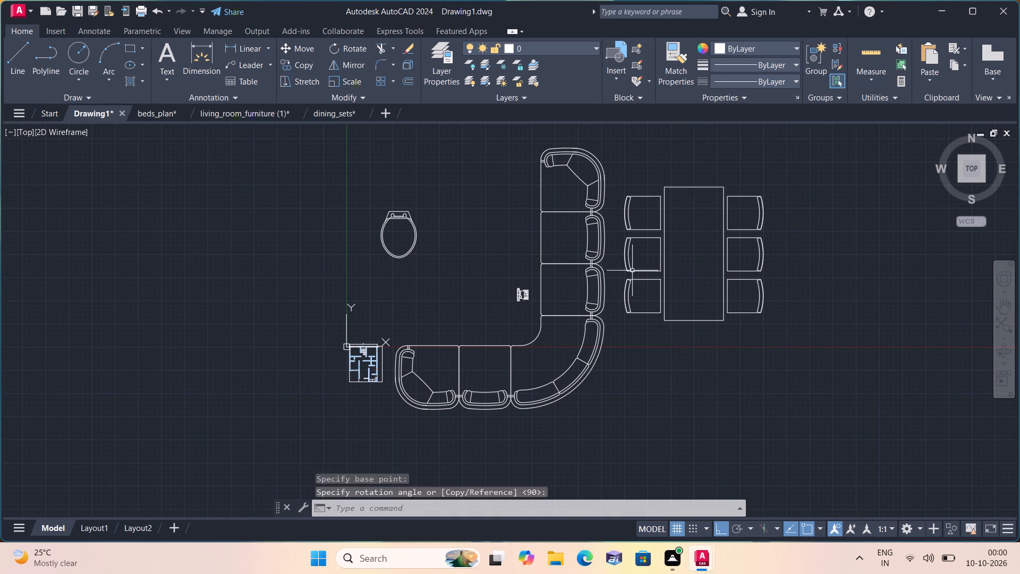
Rotate the toilet symbol by 180° so that its tank end faces the floor plan.
click(452, 263)
click(354, 202)
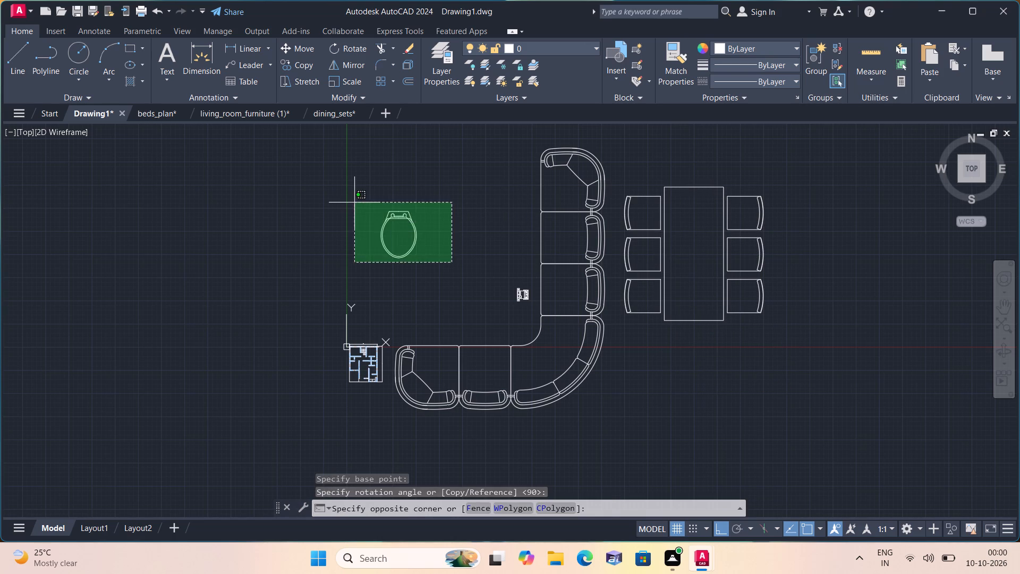
click(355, 48)
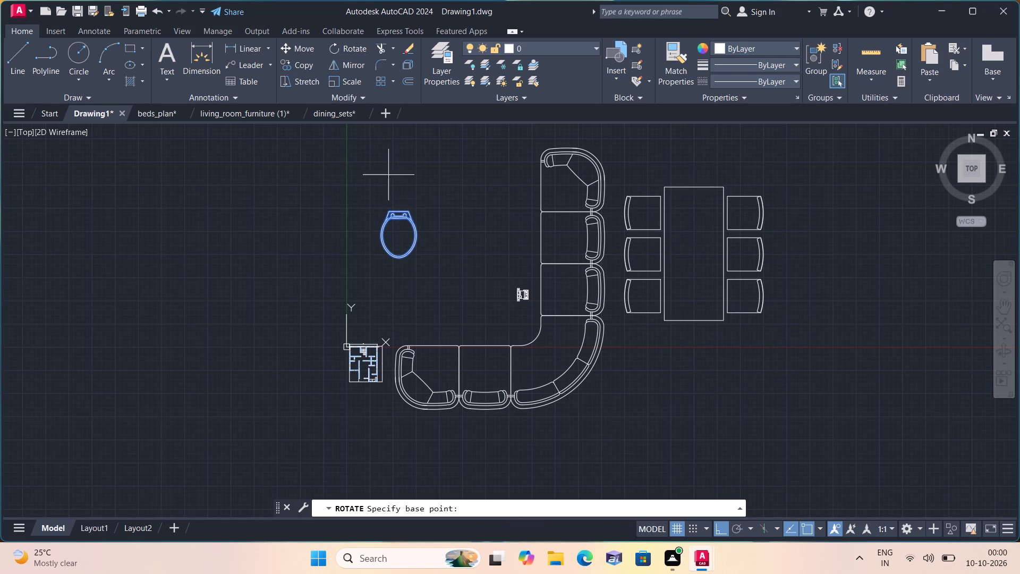
click(402, 218)
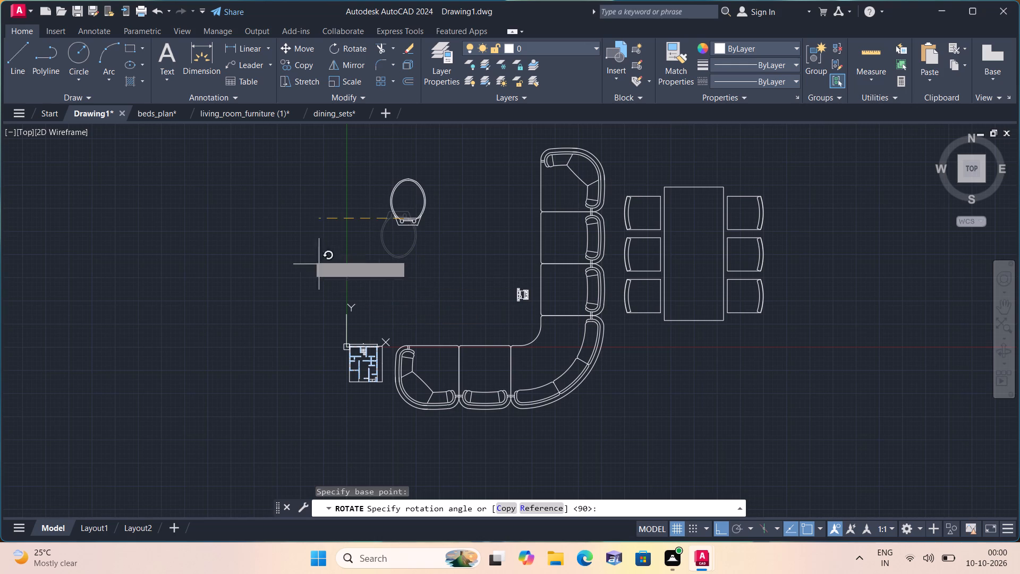
click(291, 232)
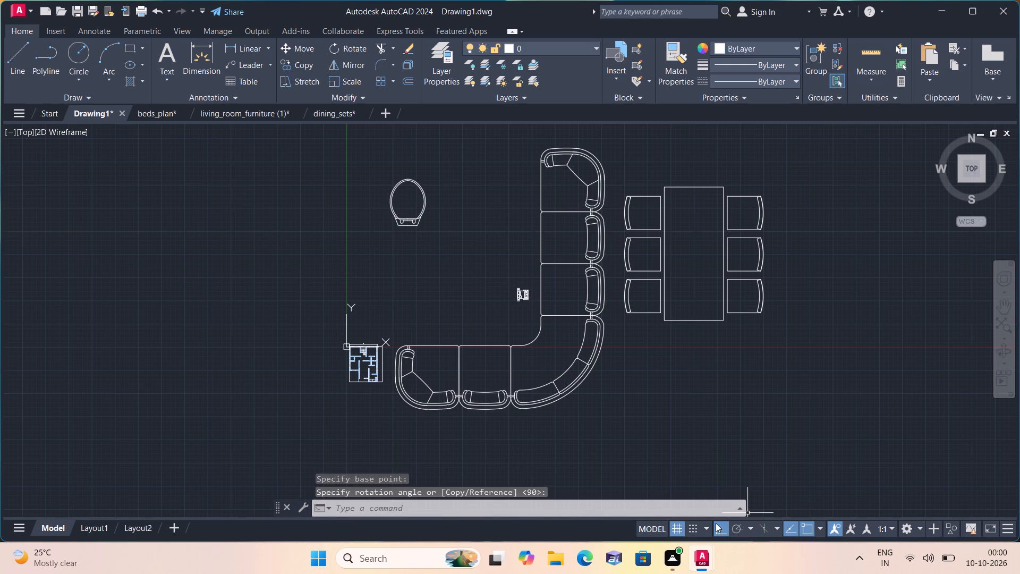
Turn off Ortho mode and move the bed from beside the sofa to the empty space left of the floor plan.
click(716, 523)
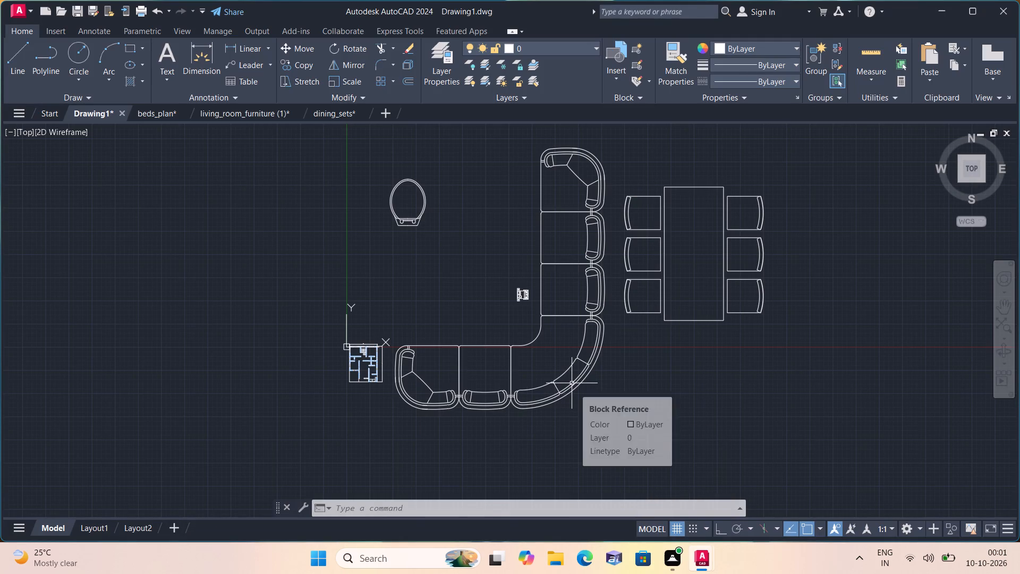
scroll(577, 394, down, 1)
scroll(477, 383, up, 2)
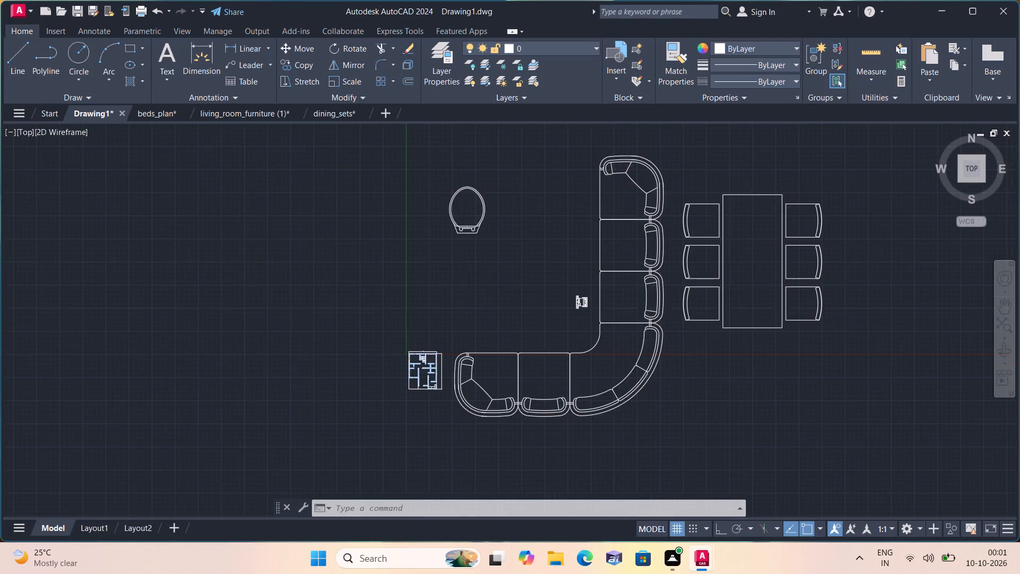
scroll(352, 375, up, 3)
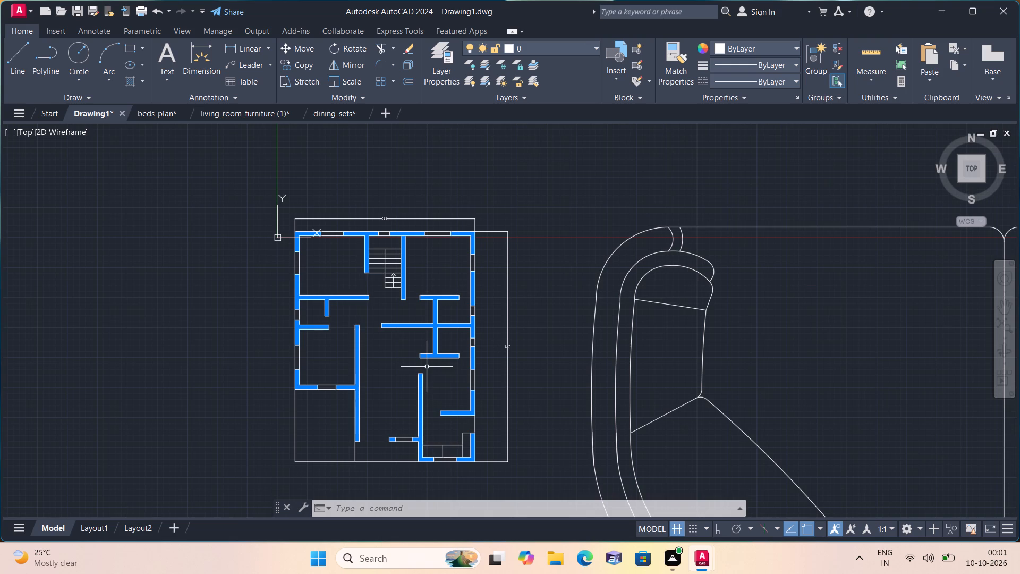
scroll(455, 352, up, 1)
scroll(447, 353, down, 2)
middle_drag(548, 362, 299, 302)
scroll(285, 297, down, 2)
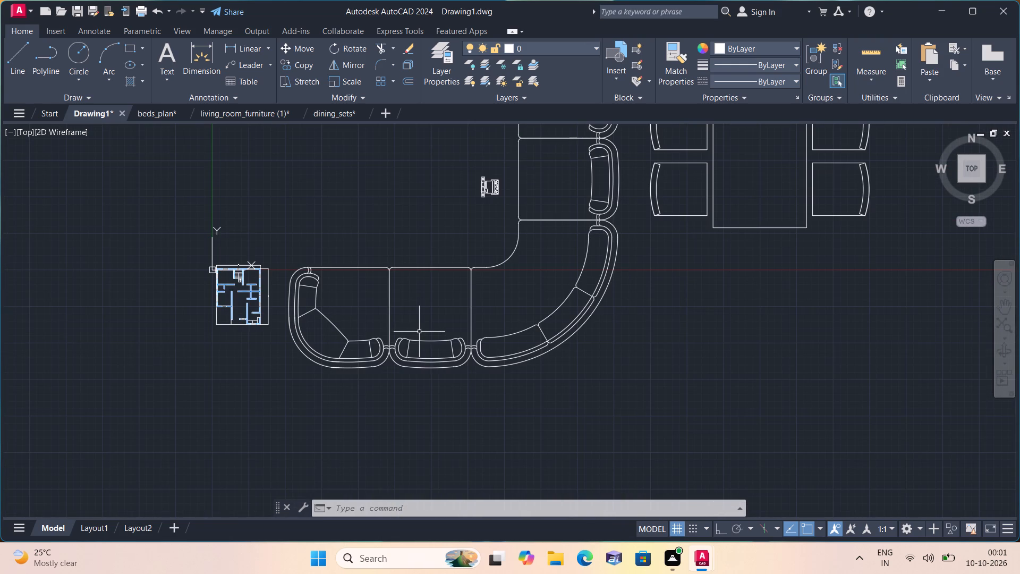
scroll(432, 332, down, 1)
middle_drag(504, 323, 512, 417)
scroll(483, 365, up, 2)
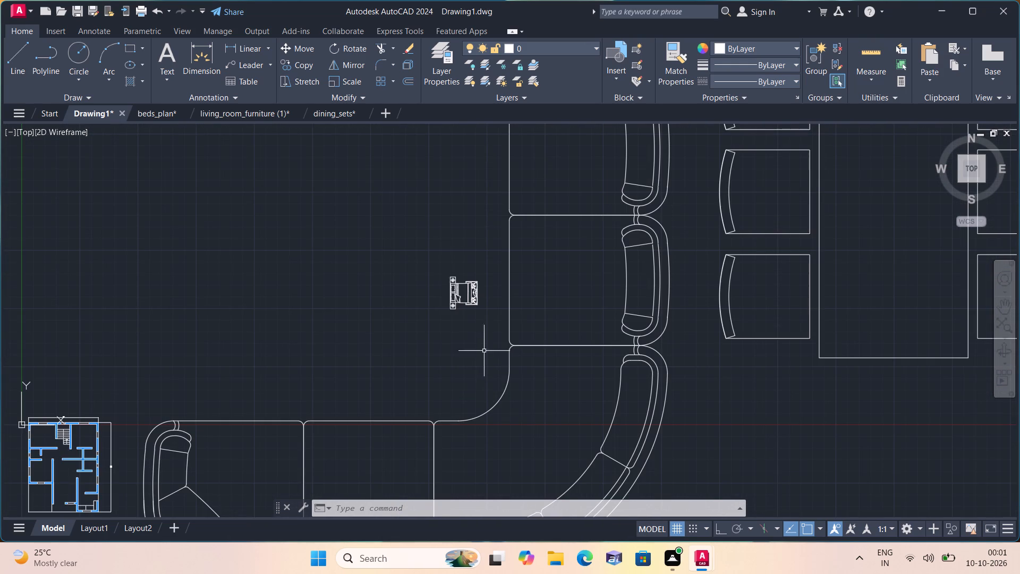
click(483, 338)
click(427, 261)
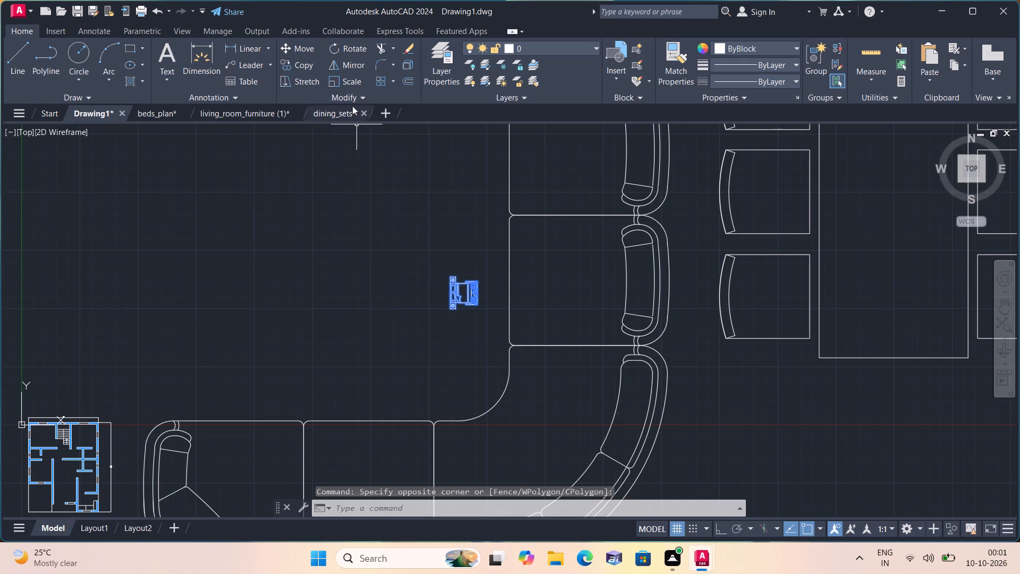
click(305, 49)
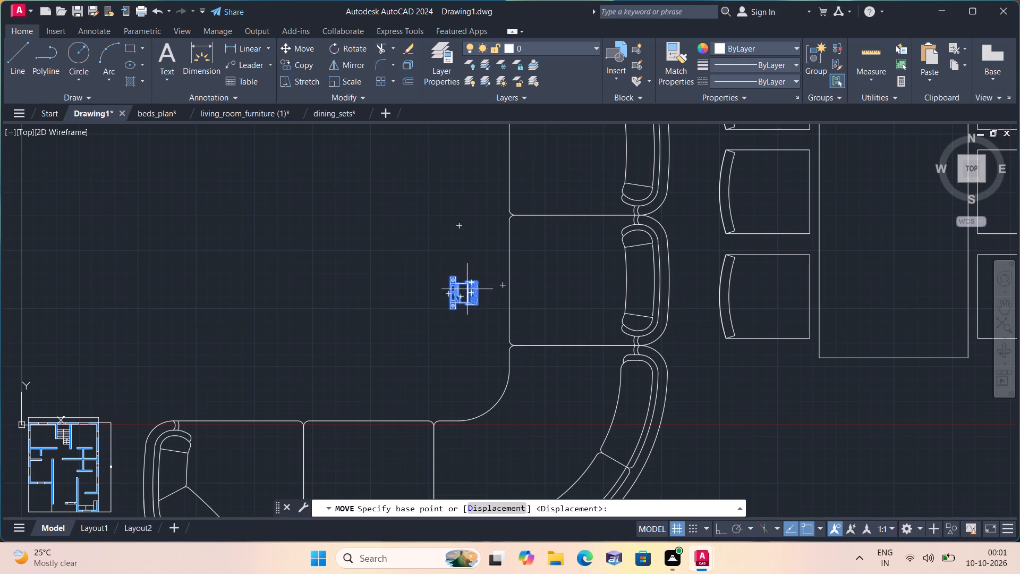
click(467, 289)
middle_drag(319, 330, 483, 213)
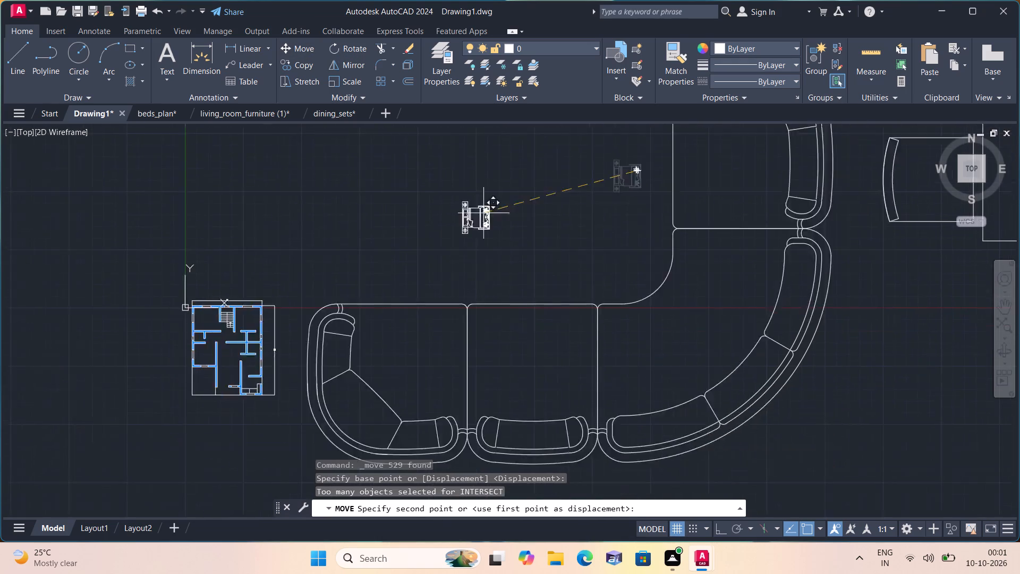
scroll(482, 216, down, 1)
scroll(309, 290, up, 3)
middle_drag(335, 246, 470, 237)
click(294, 288)
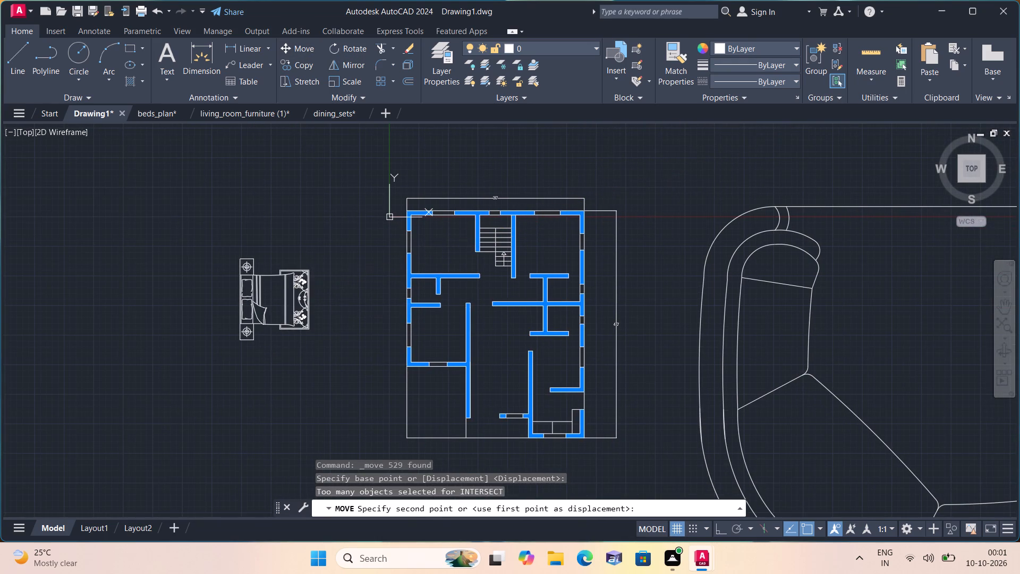
Scale the bed down to about a third of its size, judging it by eye against the floor plan.
click(329, 332)
click(154, 213)
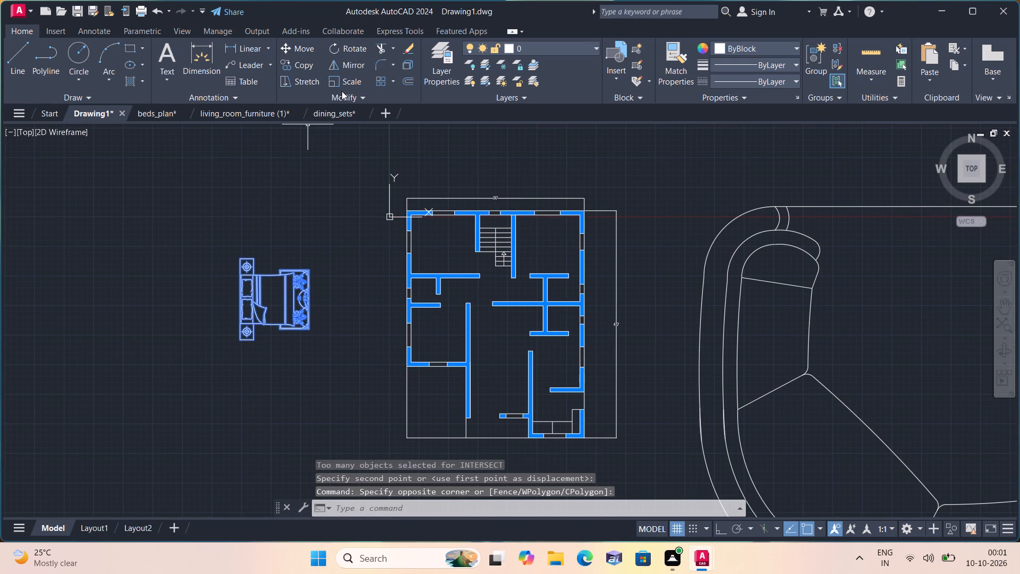
click(344, 82)
click(278, 298)
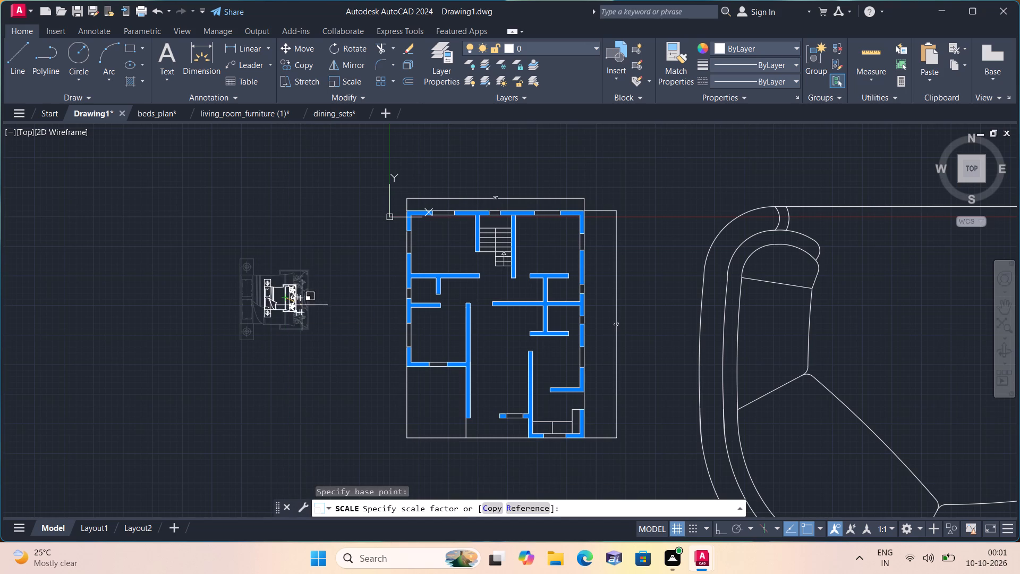
click(301, 303)
Move the reduced bed into the floor plan's upper-left bedroom, with its headboard near the outer wall.
drag(308, 324, 303, 319)
click(230, 250)
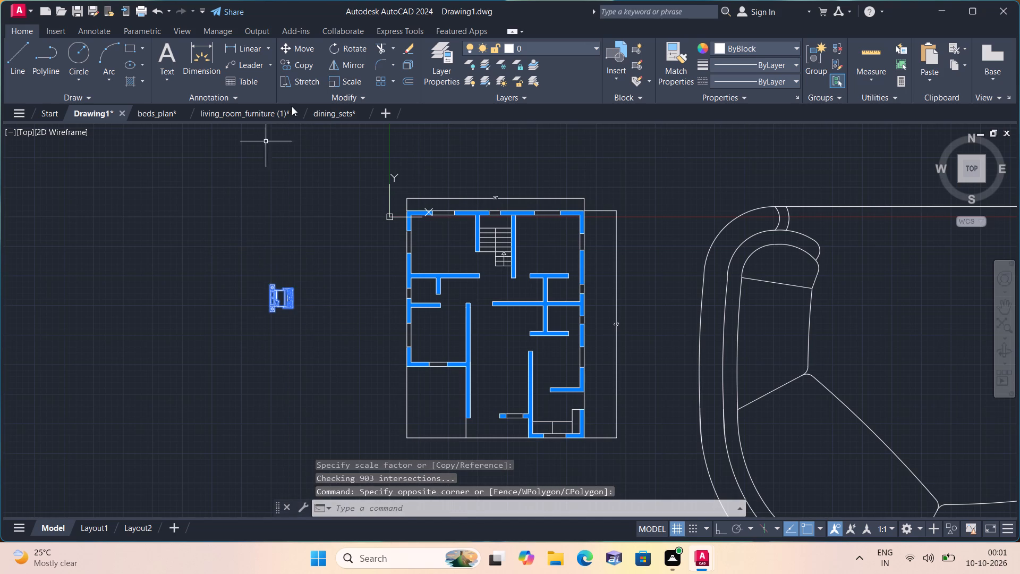
click(301, 46)
click(287, 294)
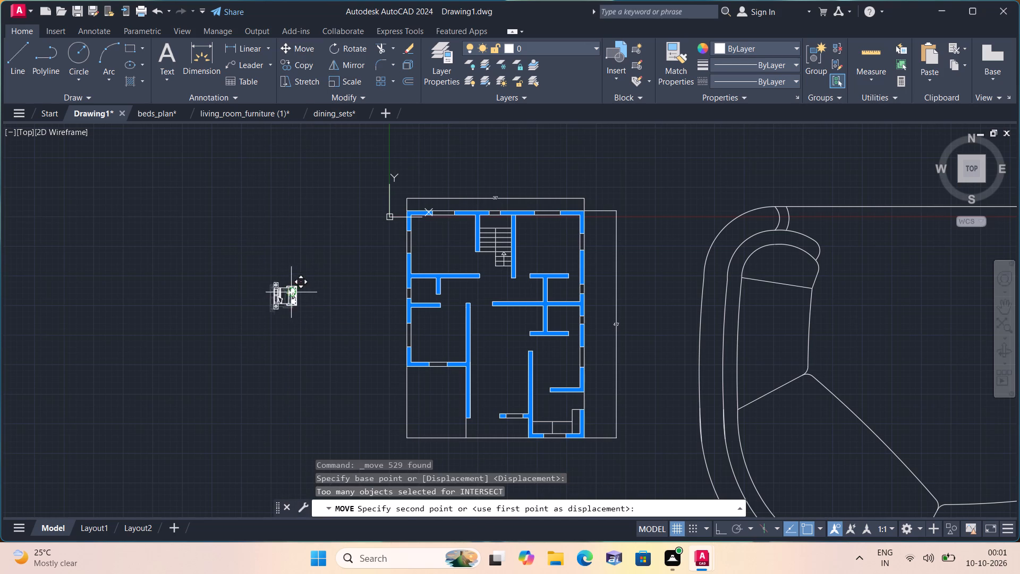
scroll(443, 240, up, 2)
click(429, 232)
Copy the bed into the upper-right room across the staircase and into the lower-left bedroom.
drag(465, 297, 465, 297)
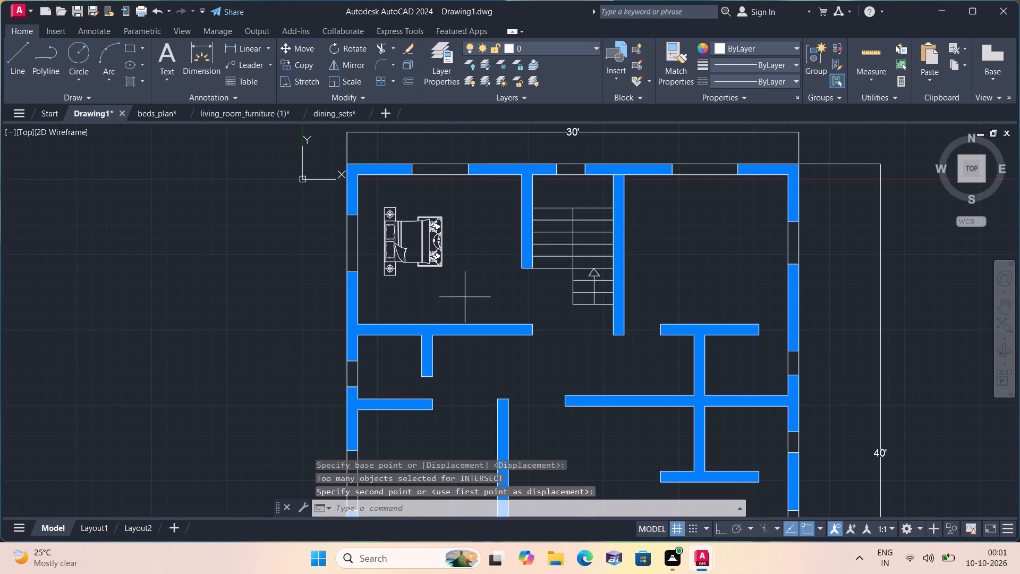
drag(465, 297, 453, 282)
click(370, 202)
click(304, 64)
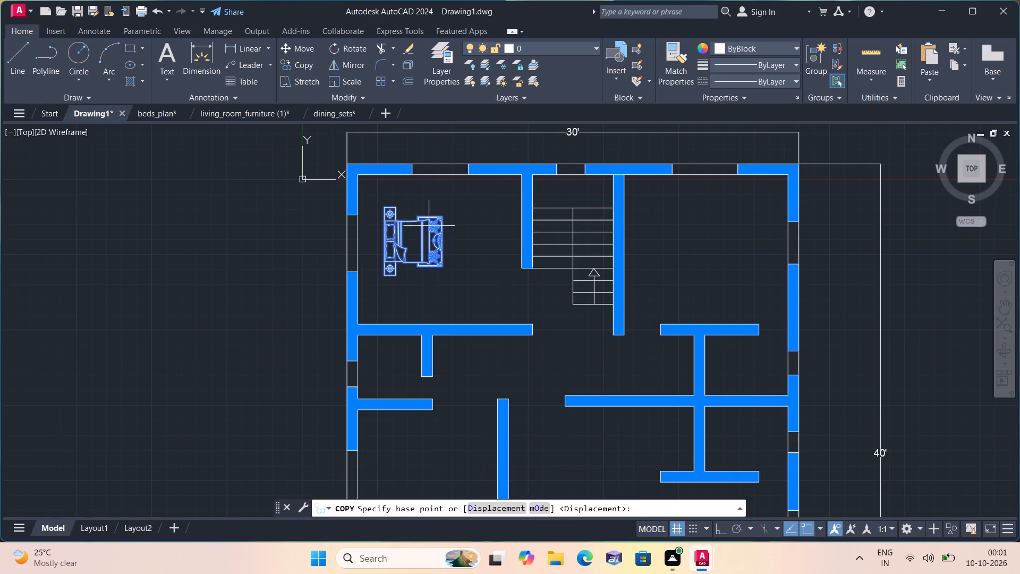
click(403, 230)
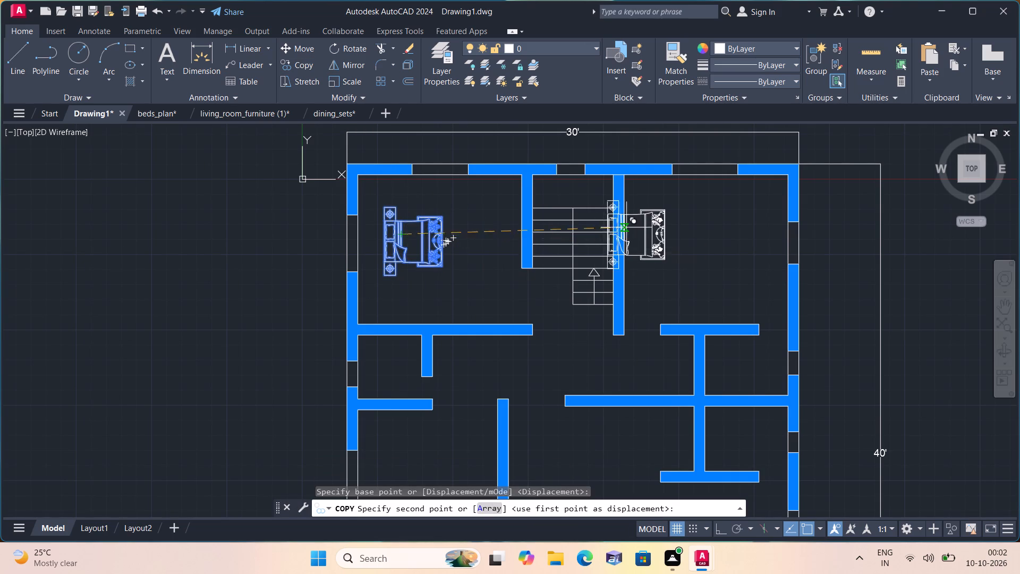
click(660, 222)
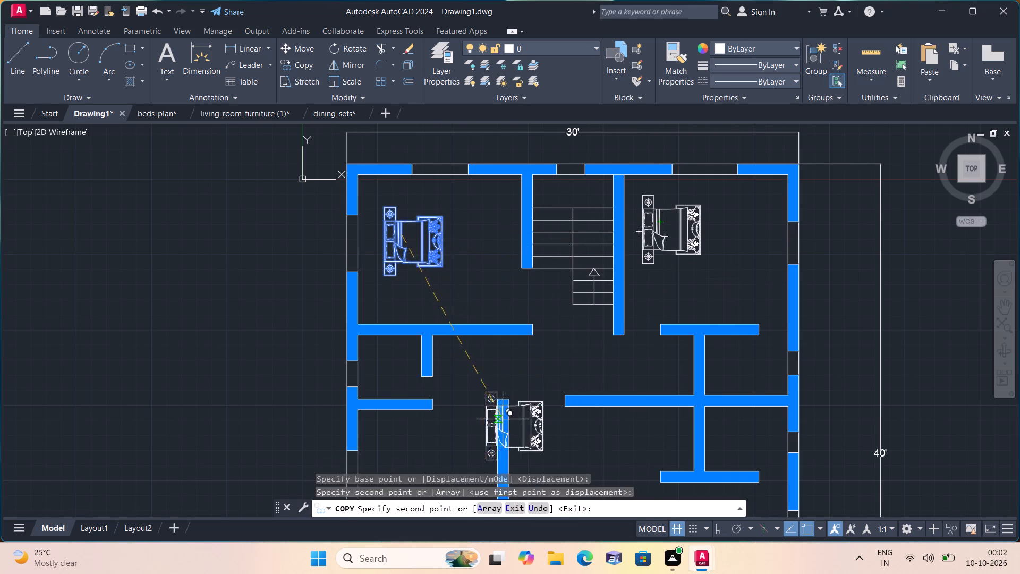
middle_drag(453, 369, 462, 272)
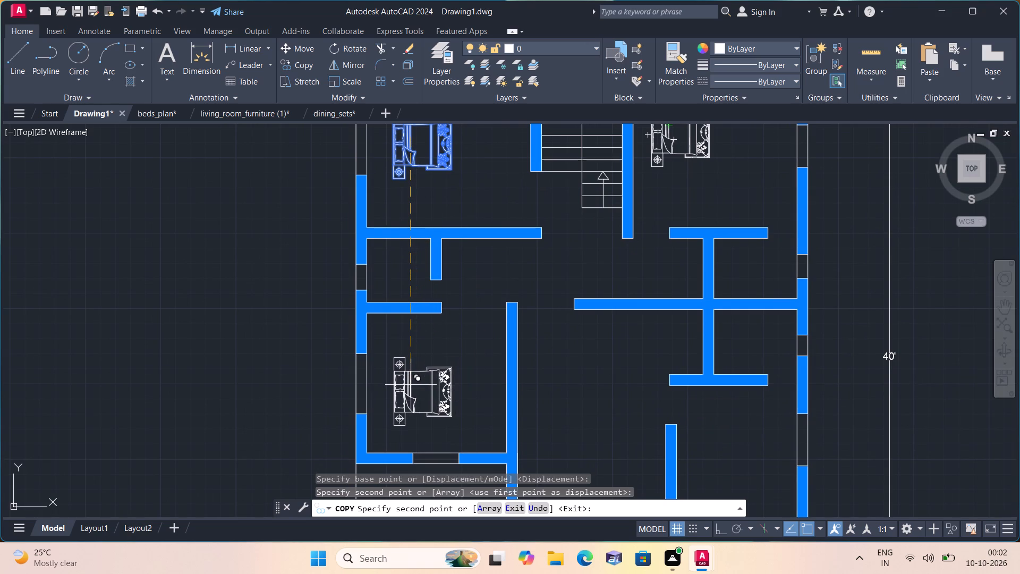
click(411, 385)
key(Escape)
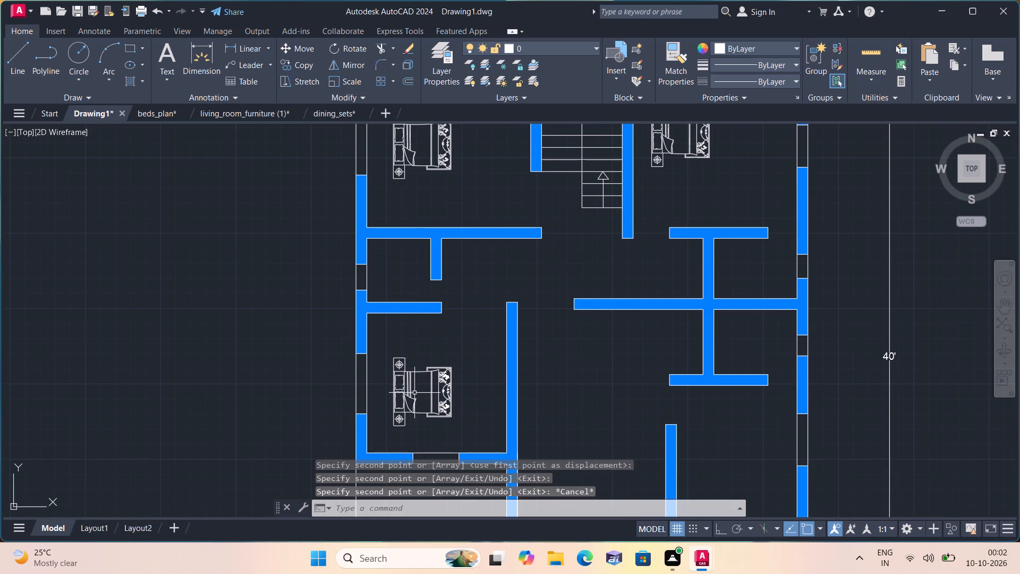
Scale all pieces of the L-shaped sofa down together to about one-eighth of their size, close to the floor plan.
middle_drag(472, 404, 402, 311)
scroll(472, 404, down, 1)
middle_drag(550, 327, 432, 286)
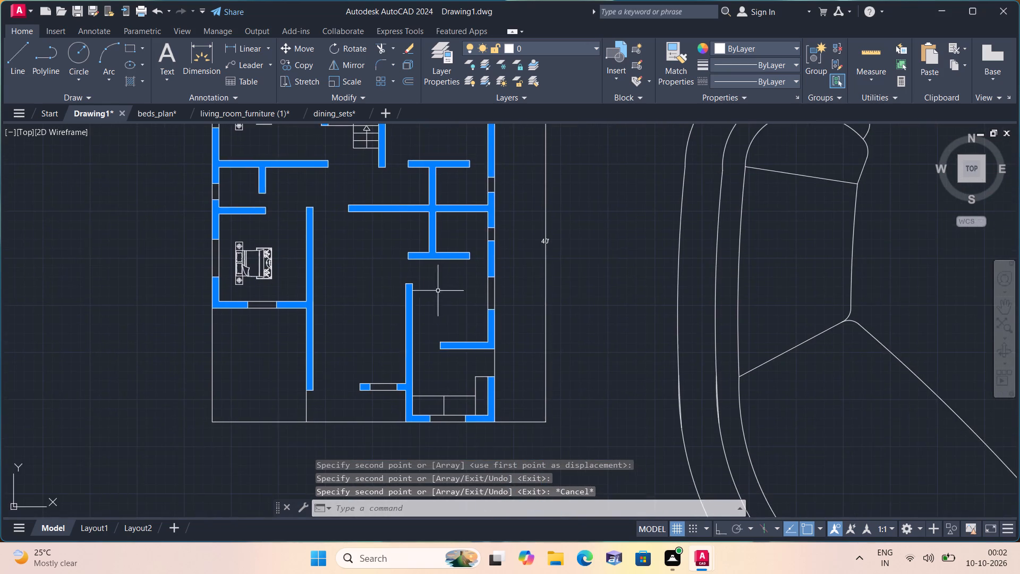
scroll(607, 323, down, 3)
middle_drag(608, 316, 438, 355)
scroll(607, 379, down, 1)
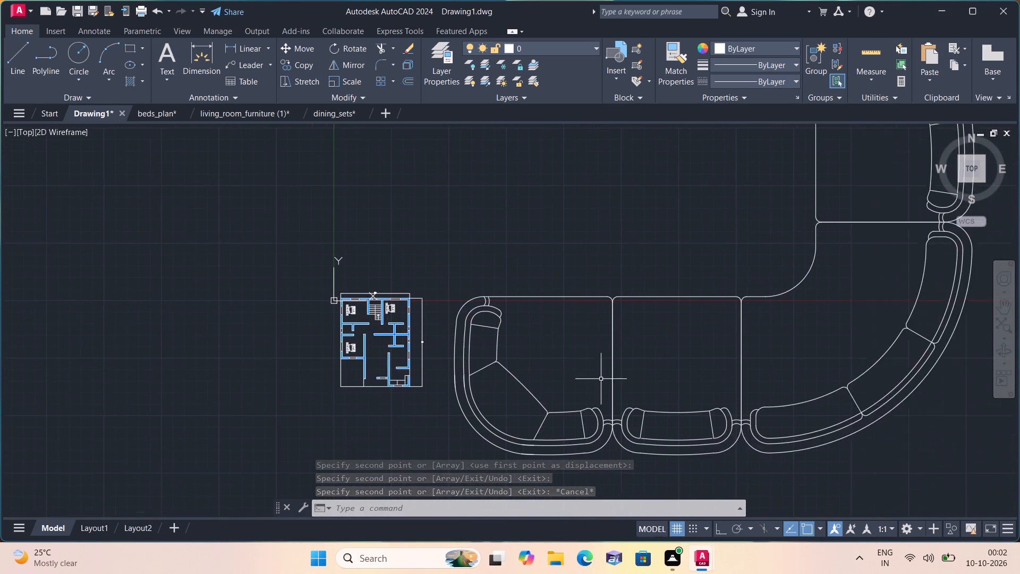
scroll(614, 378, down, 1)
drag(745, 424, 726, 403)
click(596, 304)
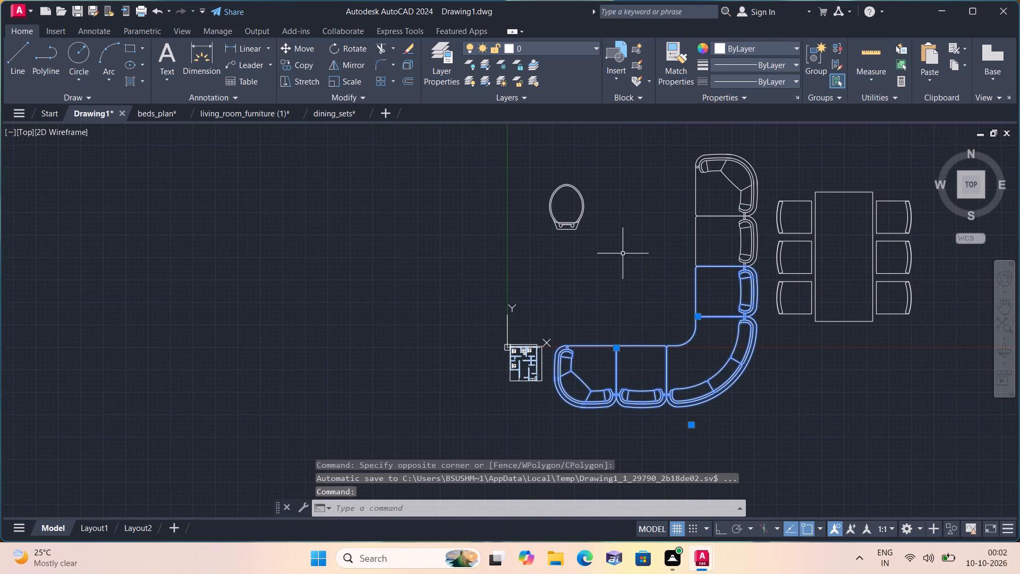
middle_drag(617, 250, 567, 307)
drag(709, 324, 691, 297)
click(625, 193)
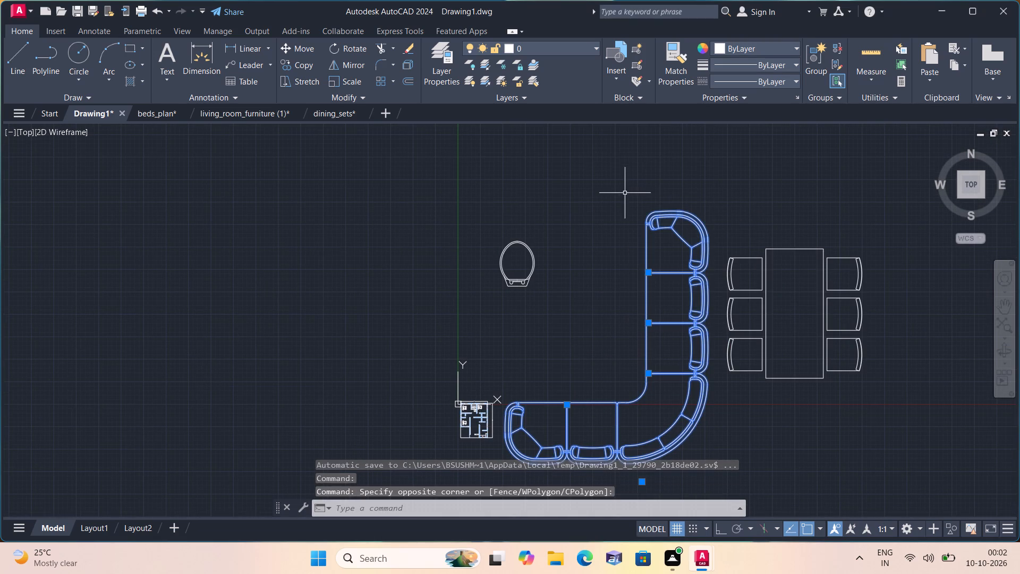
click(354, 79)
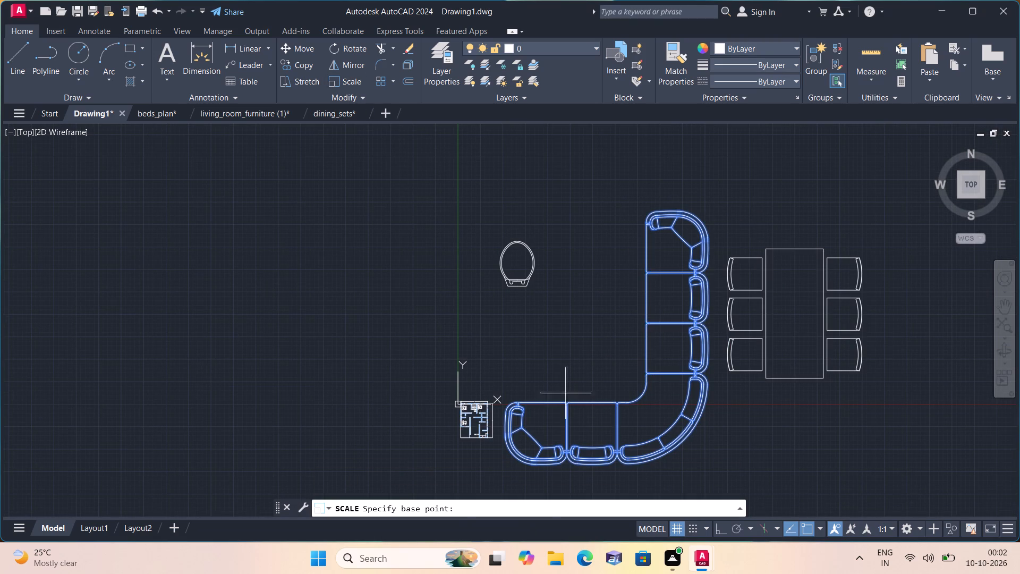
click(572, 418)
click(589, 415)
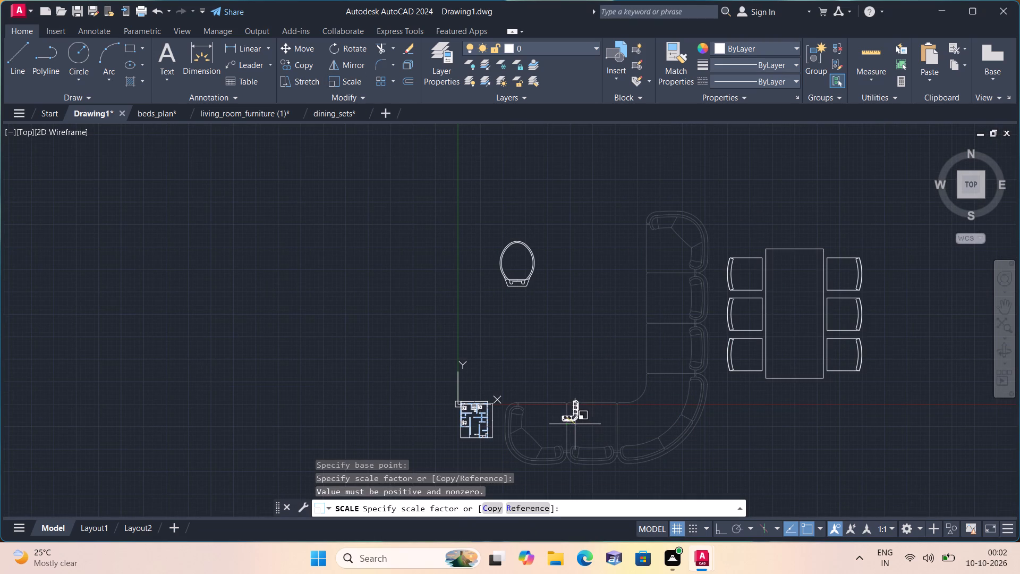
click(570, 423)
click(581, 425)
Scale all pieces of the L-shaped sofa down again to about a third of their size, judged against the floor plan.
drag(597, 435, 594, 425)
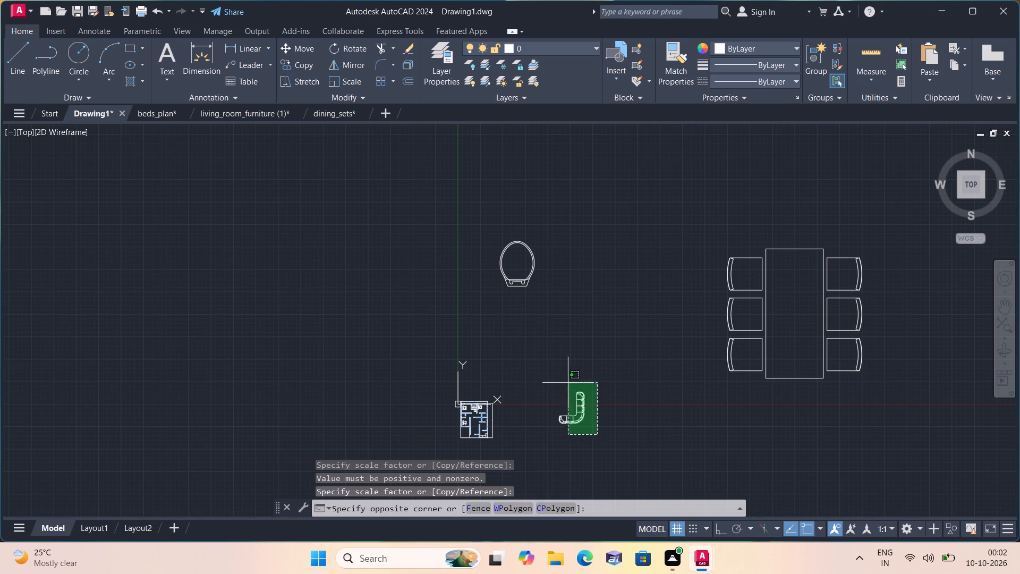
click(566, 381)
middle_drag(523, 415, 444, 260)
scroll(426, 287, up, 2)
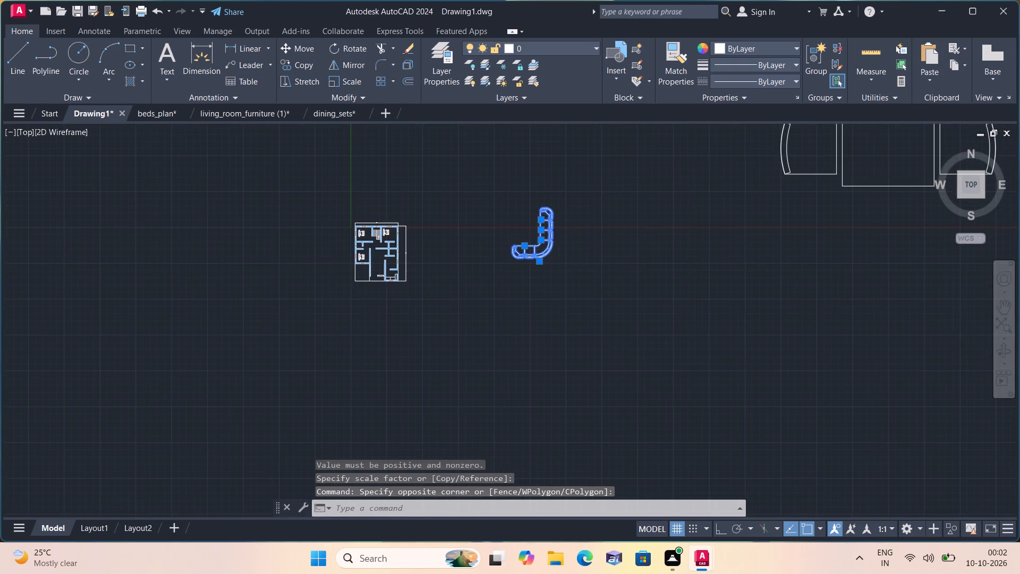
middle_drag(426, 287, 429, 378)
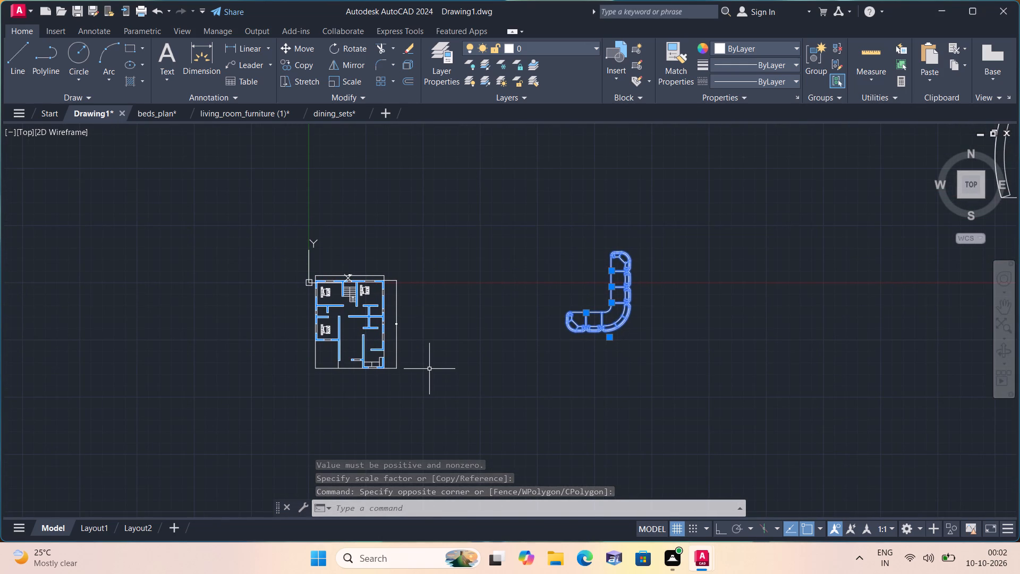
click(353, 80)
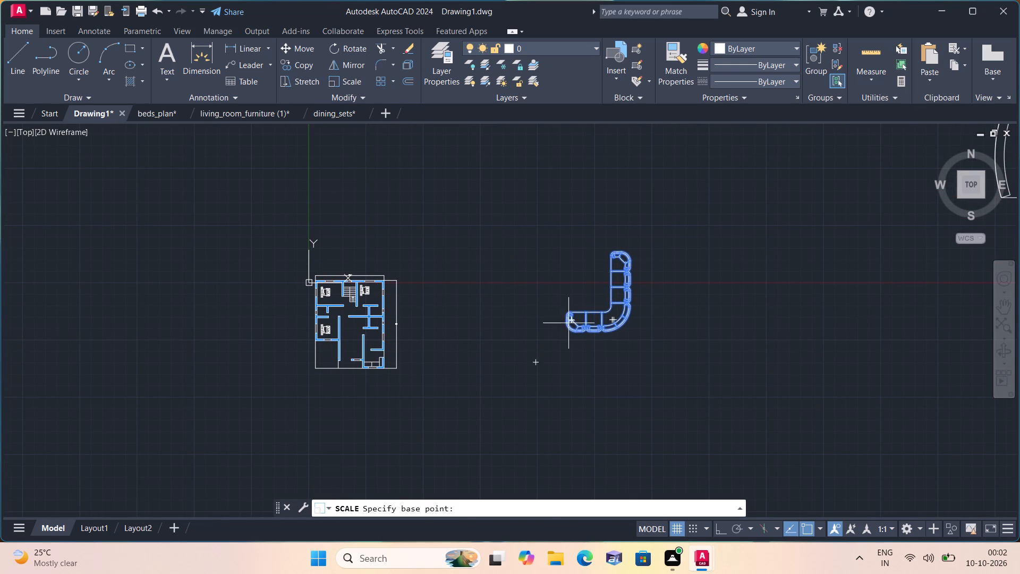
click(569, 324)
click(575, 313)
Move the reduced L-shaped sofa to the empty area just outside the floor plan's right side.
drag(631, 349, 616, 332)
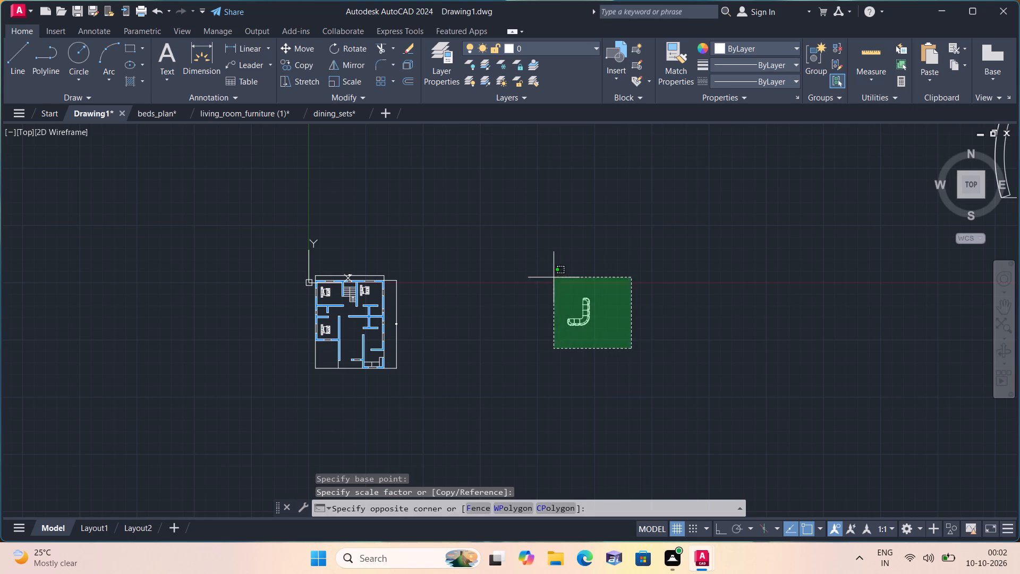
click(539, 265)
click(301, 47)
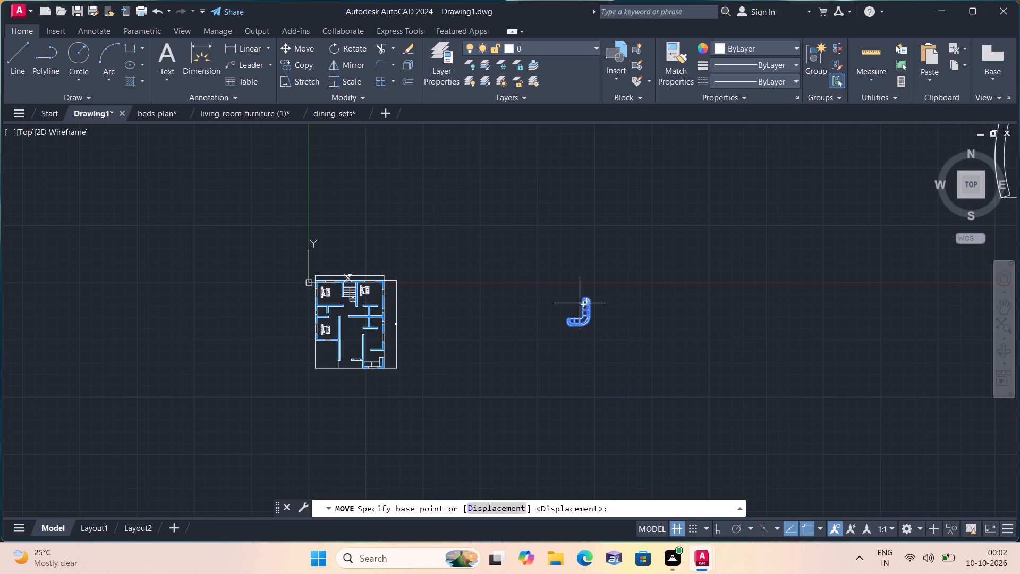
click(590, 323)
scroll(373, 356, up, 3)
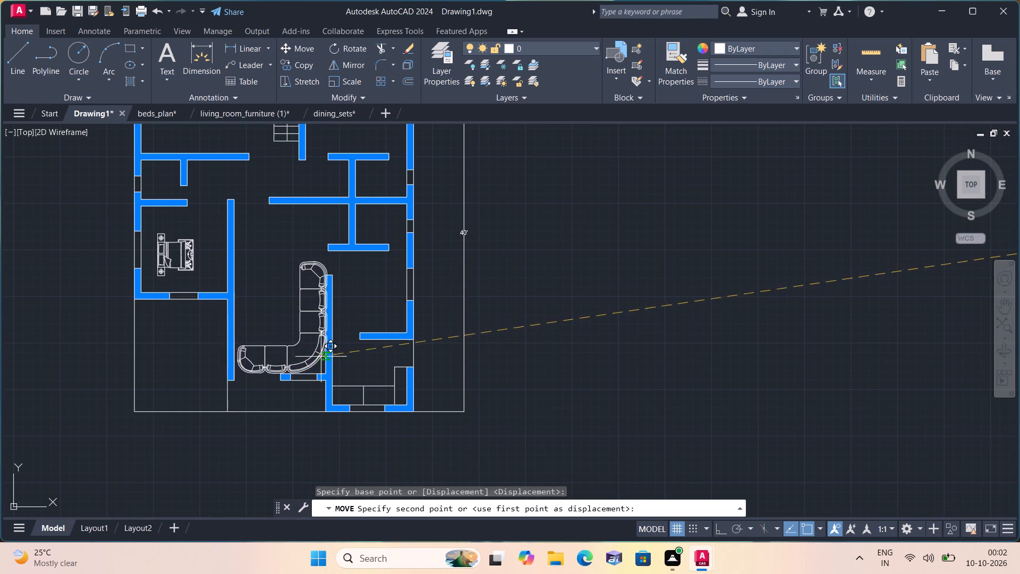
click(593, 345)
Scale the whole L-shaped sofa down further to about a quarter of its size.
drag(656, 423, 641, 387)
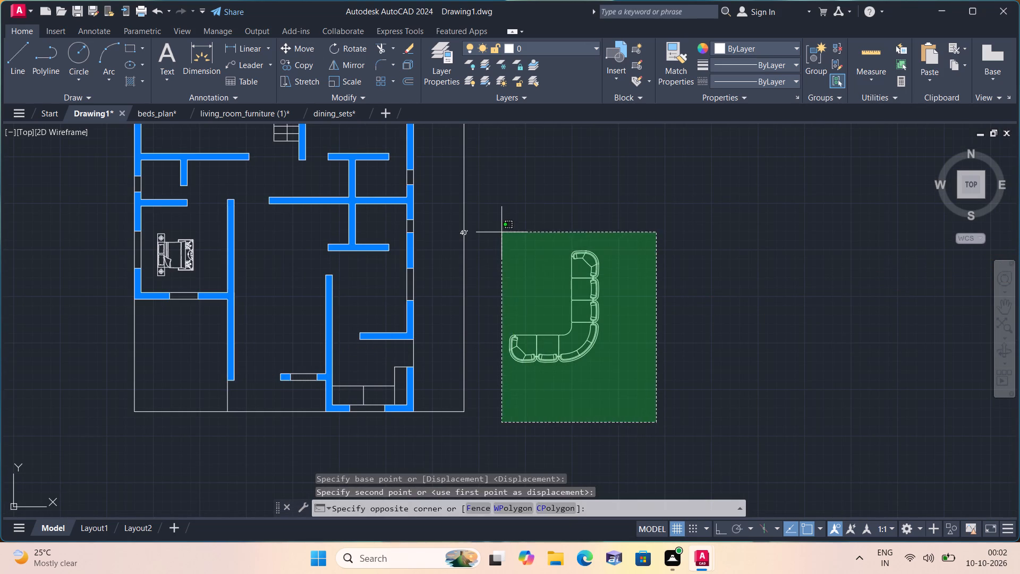
click(501, 231)
click(352, 79)
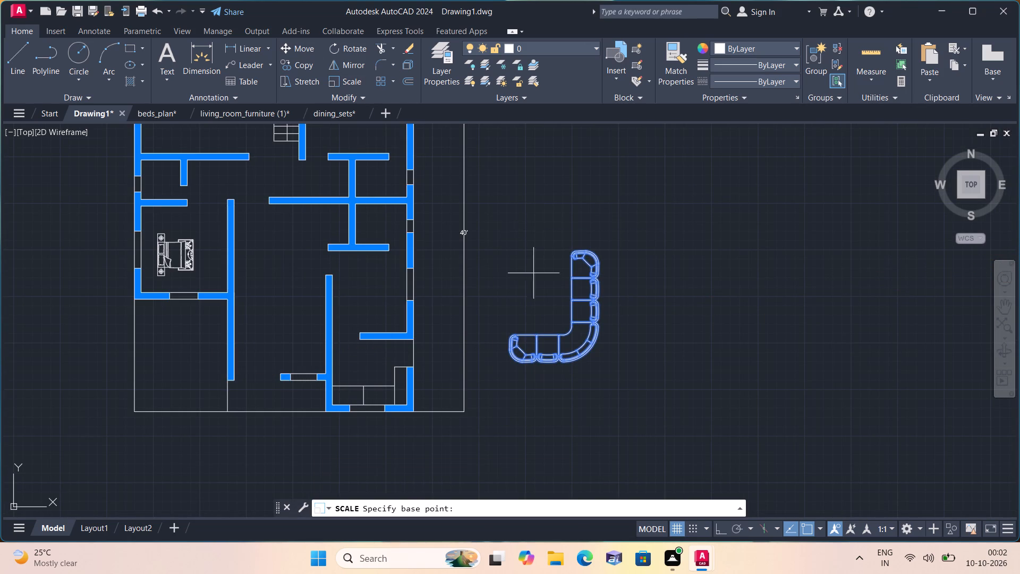
click(534, 287)
click(546, 294)
Move the L-shaped sofa into the living area between the two long vertical walls in the lower part of the plan.
drag(596, 351, 564, 310)
click(494, 238)
click(306, 47)
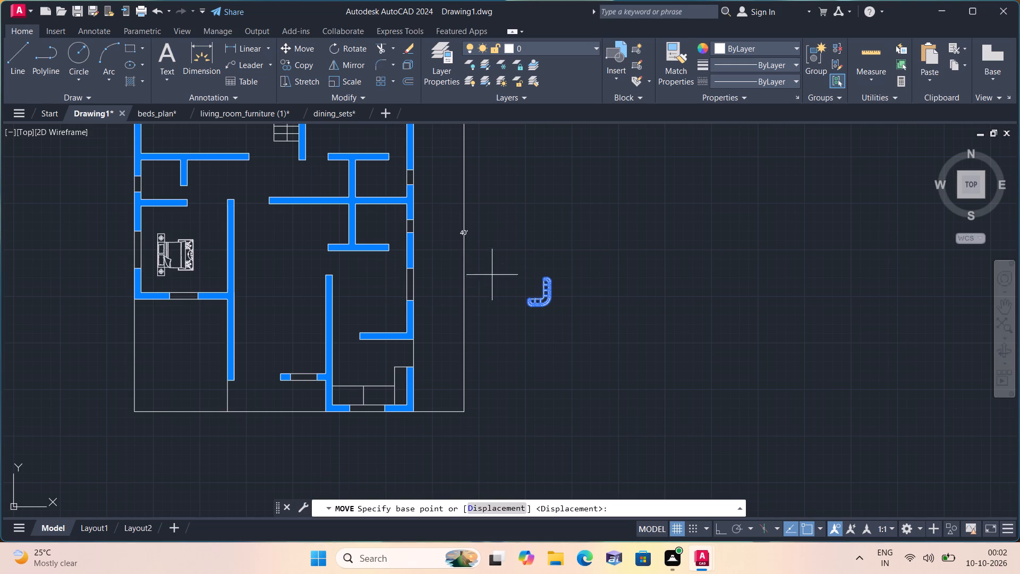
click(554, 292)
scroll(252, 375, up, 2)
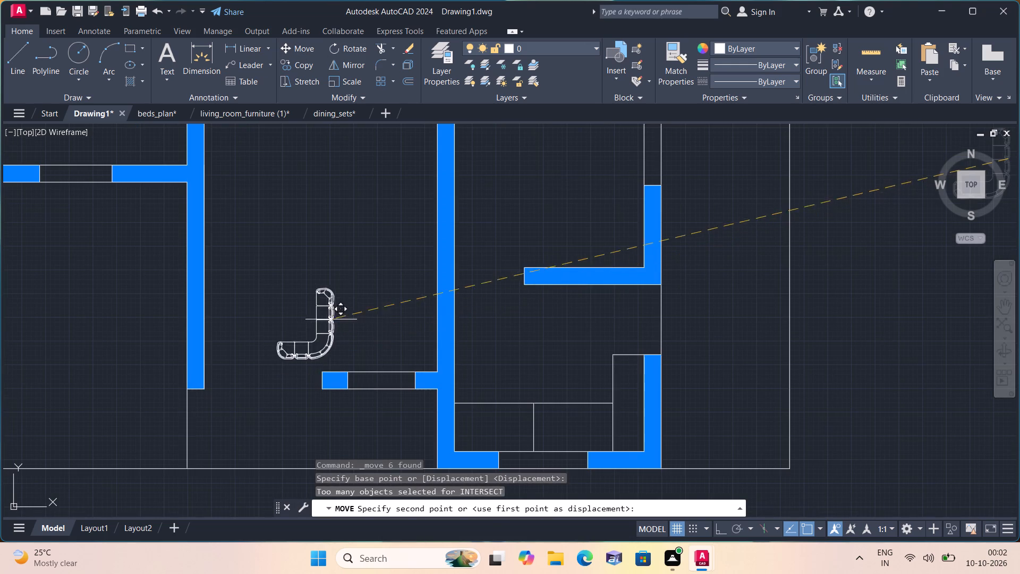
click(401, 278)
Scale the L-shaped sofa up to about twice its size so it suits the living area.
drag(417, 323, 408, 313)
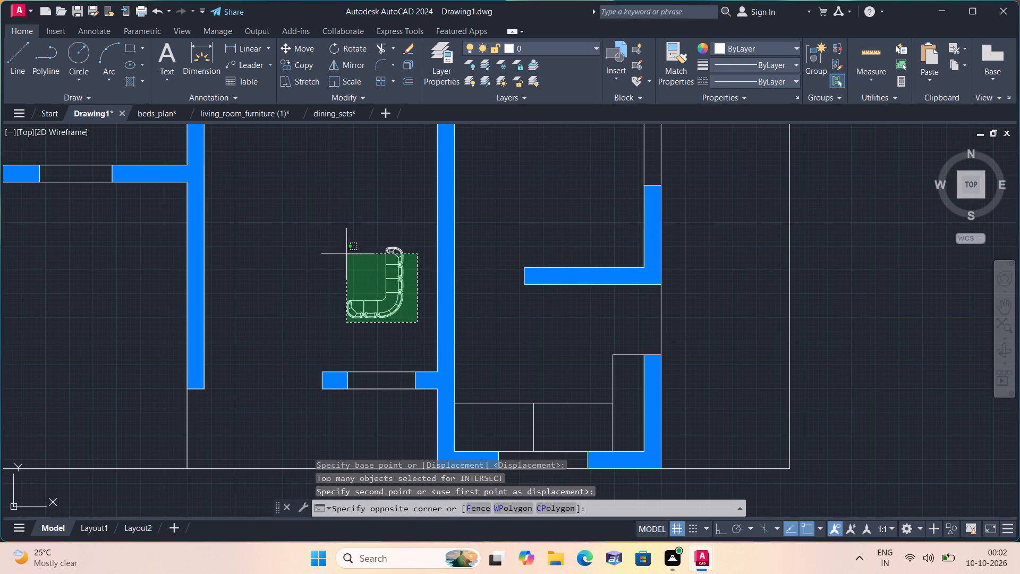
click(320, 226)
click(353, 78)
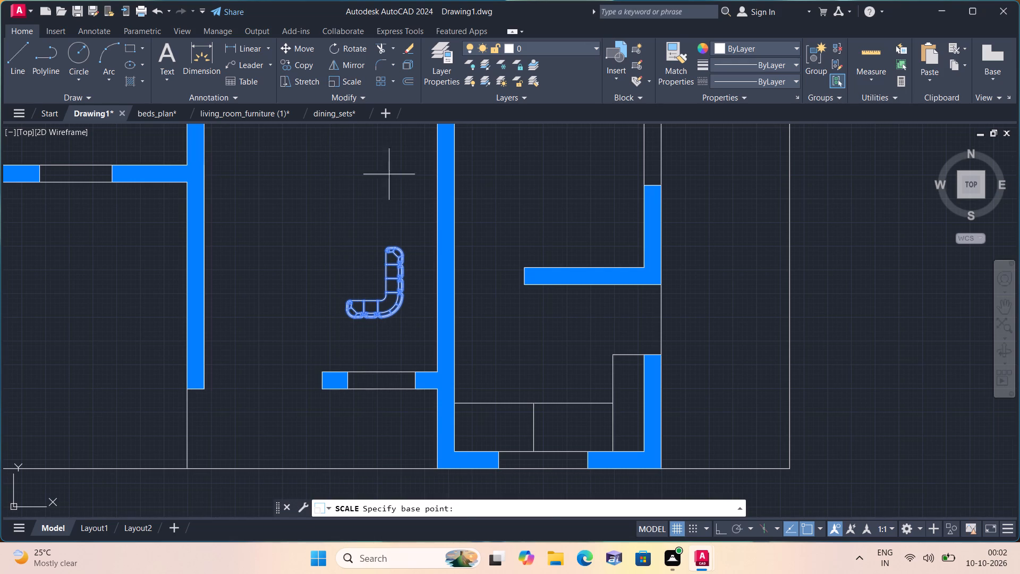
drag(393, 294, 394, 286)
click(382, 220)
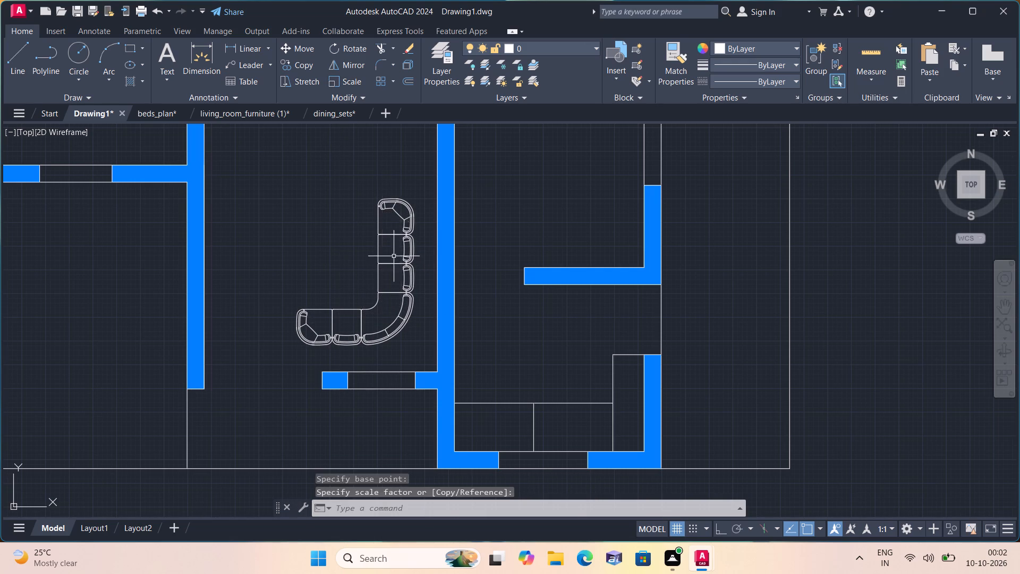
Move the L-shaped sofa slightly towards the living area's right wall, just above the short lower wall.
drag(419, 358, 411, 347)
click(291, 191)
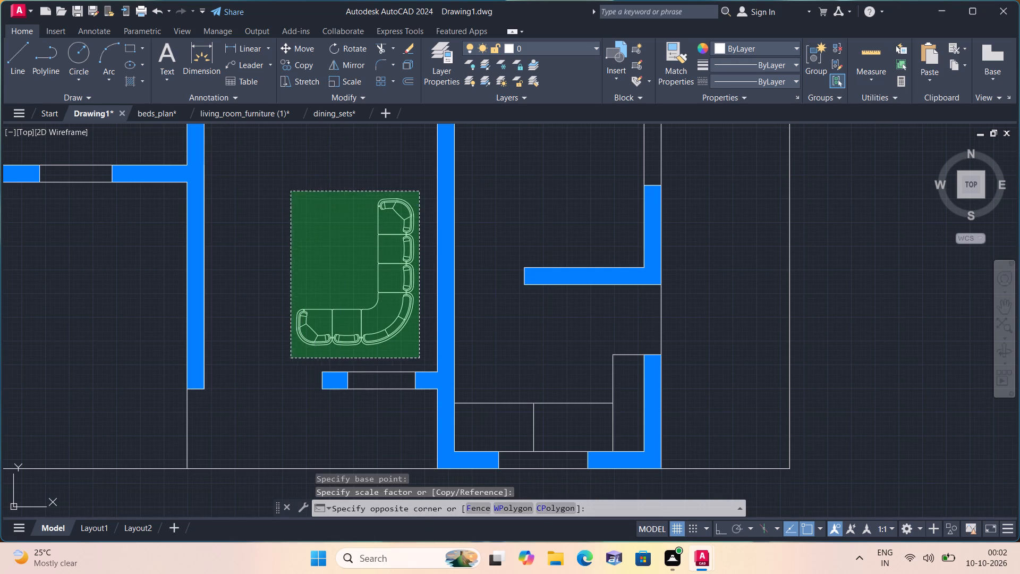
click(295, 46)
click(374, 261)
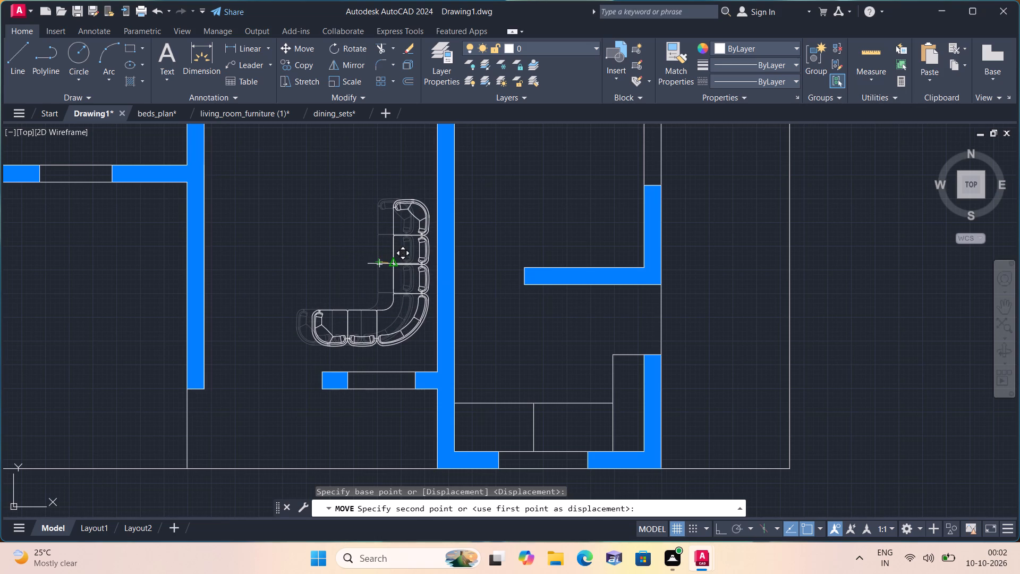
click(395, 269)
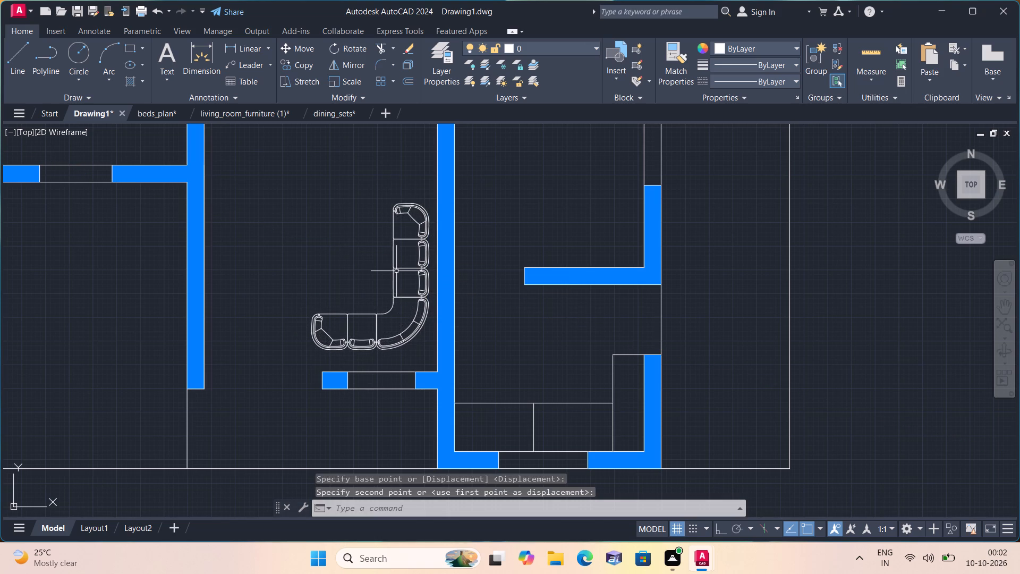
Scale the six-chair dining set down to about one-sixth of its size.
scroll(397, 271, down, 2)
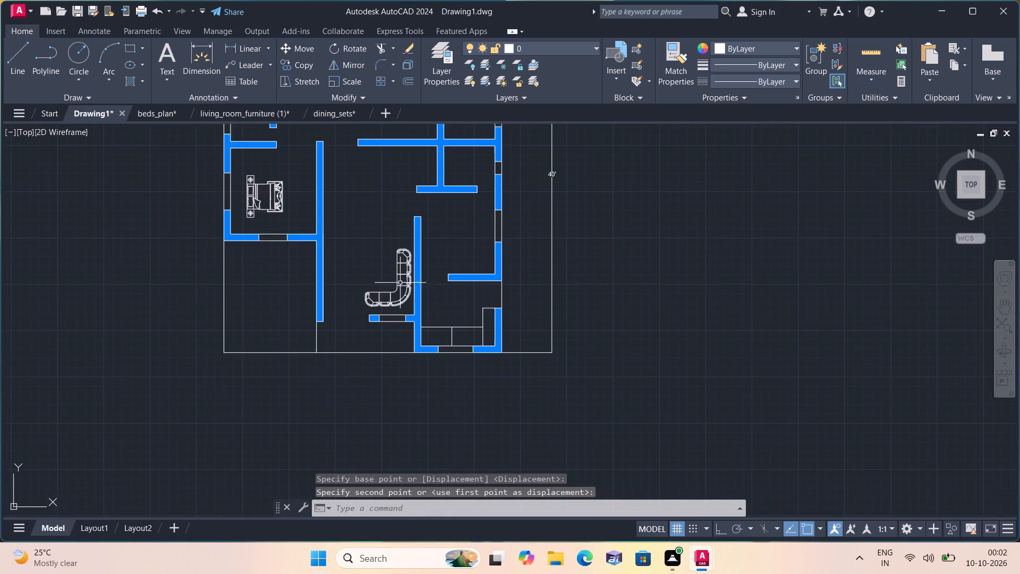
scroll(433, 308, down, 2)
middle_drag(552, 232, 522, 266)
scroll(529, 256, down, 3)
middle_drag(589, 227, 462, 341)
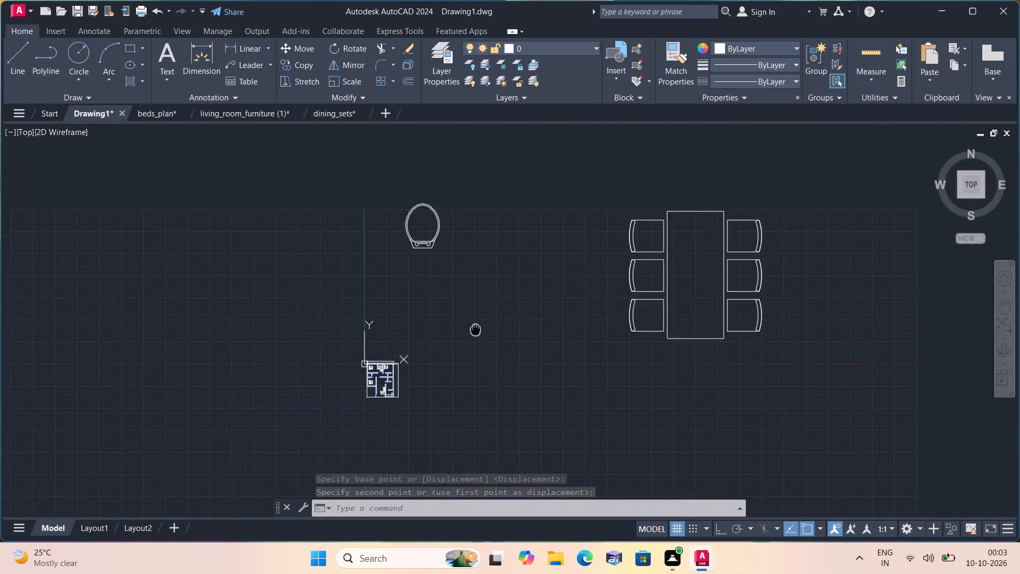
middle_drag(462, 341, 458, 354)
drag(540, 178, 631, 302)
click(861, 450)
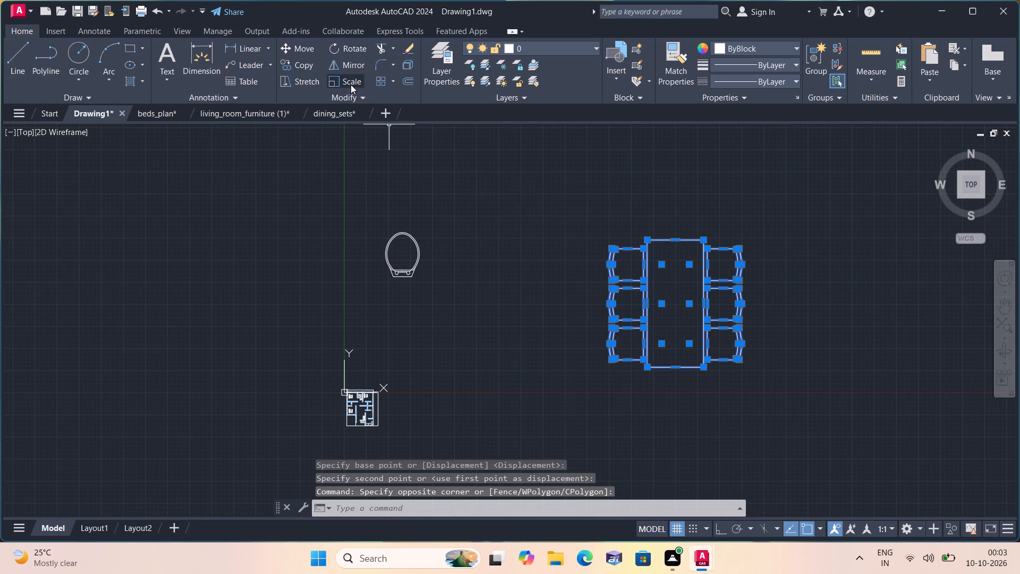
click(351, 84)
click(669, 308)
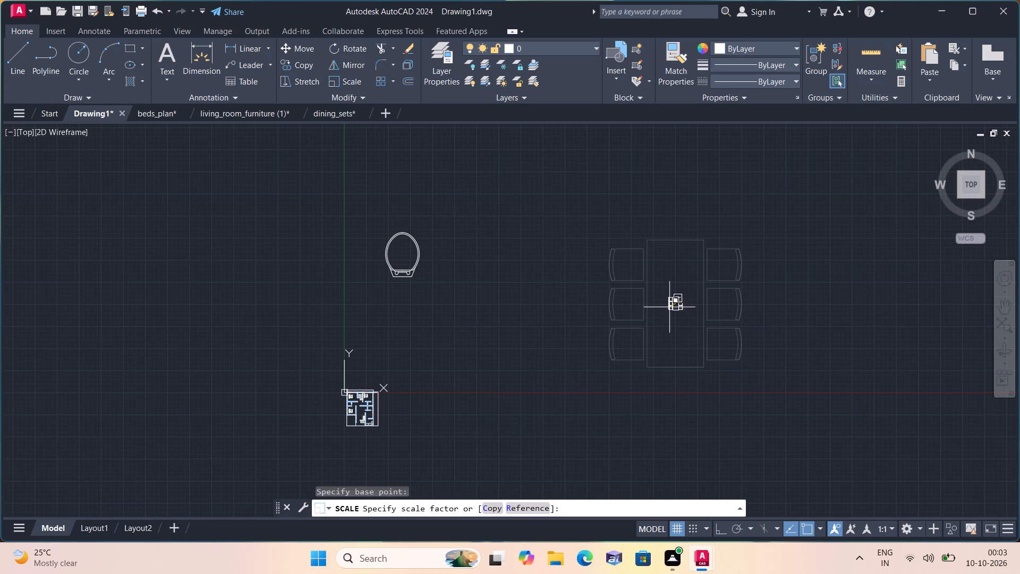
click(669, 307)
Move the reduced dining set to the empty area just outside the floor plan's lower-right side.
drag(650, 281, 738, 357)
click(739, 357)
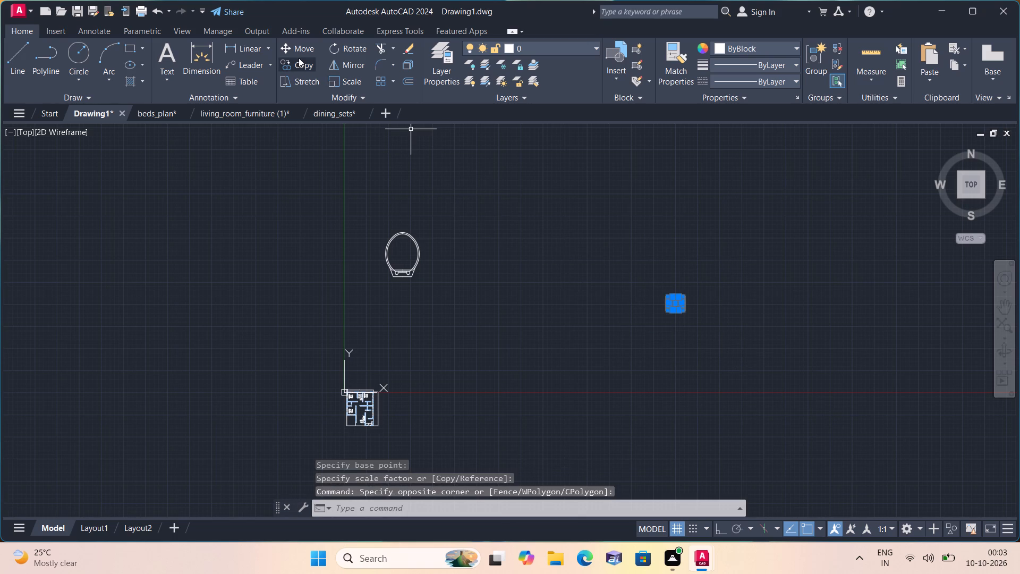
click(302, 52)
click(673, 301)
scroll(377, 402, up, 2)
scroll(352, 457, up, 1)
middle_drag(333, 444, 304, 337)
scroll(380, 332, up, 1)
middle_drag(368, 340, 341, 267)
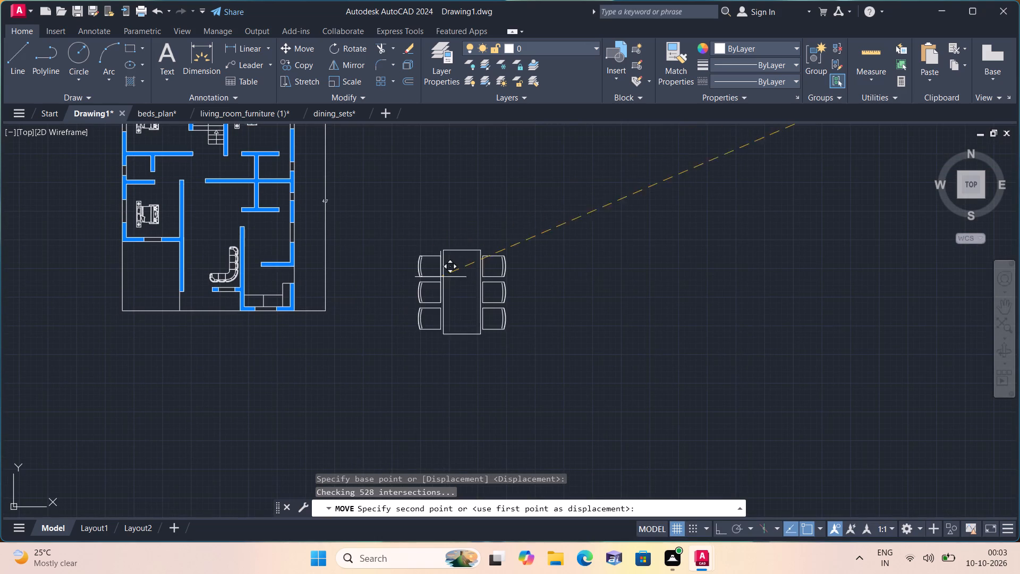
click(444, 265)
Scale the dining table and its six chairs down again to about one-sixth of their size.
drag(386, 212, 491, 335)
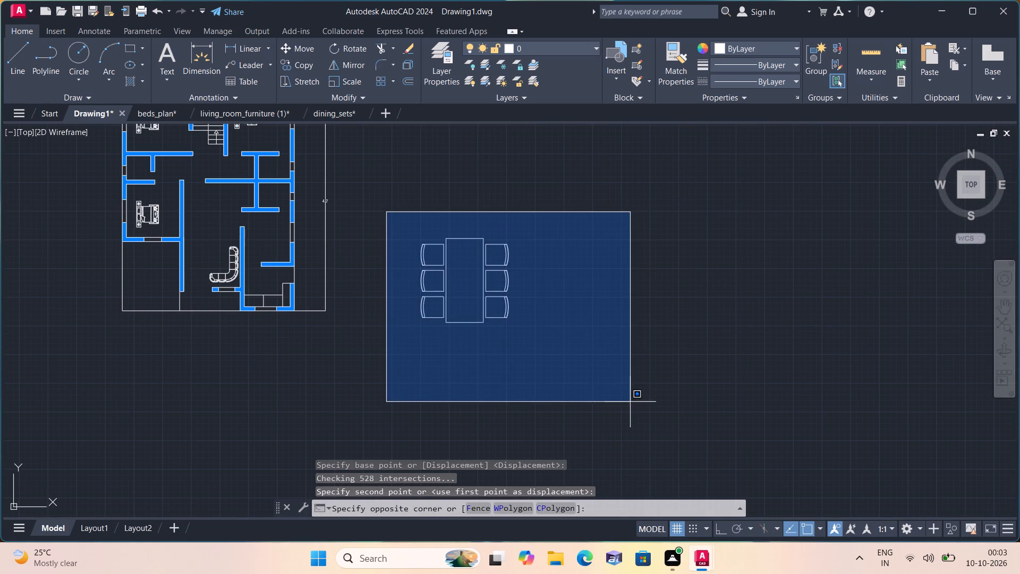
click(630, 402)
click(347, 82)
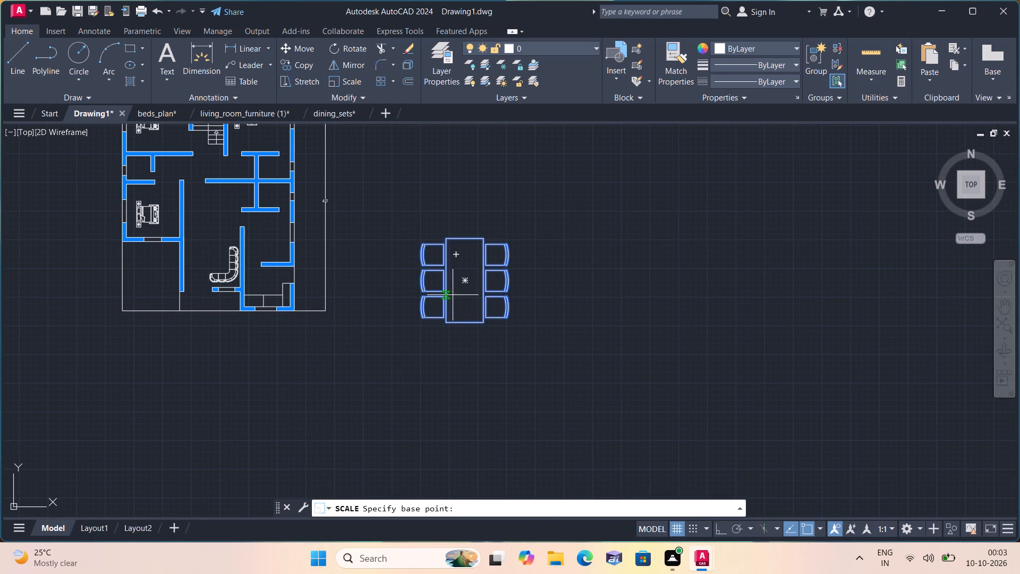
click(455, 293)
click(457, 286)
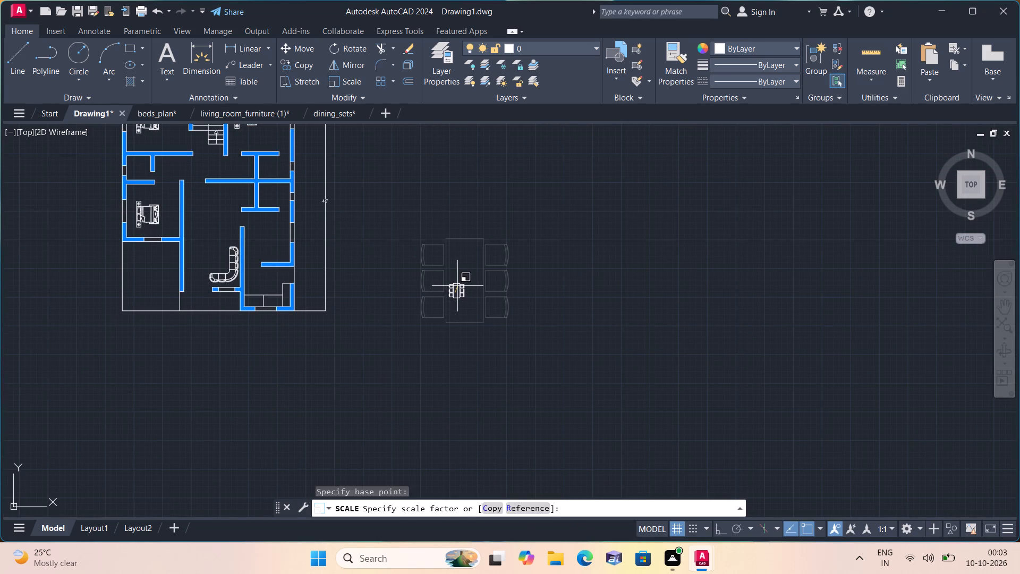
Move the dining set into the lower-right room, above the short wall that separates it from the kitchen counter.
drag(413, 260, 514, 337)
click(531, 343)
click(299, 47)
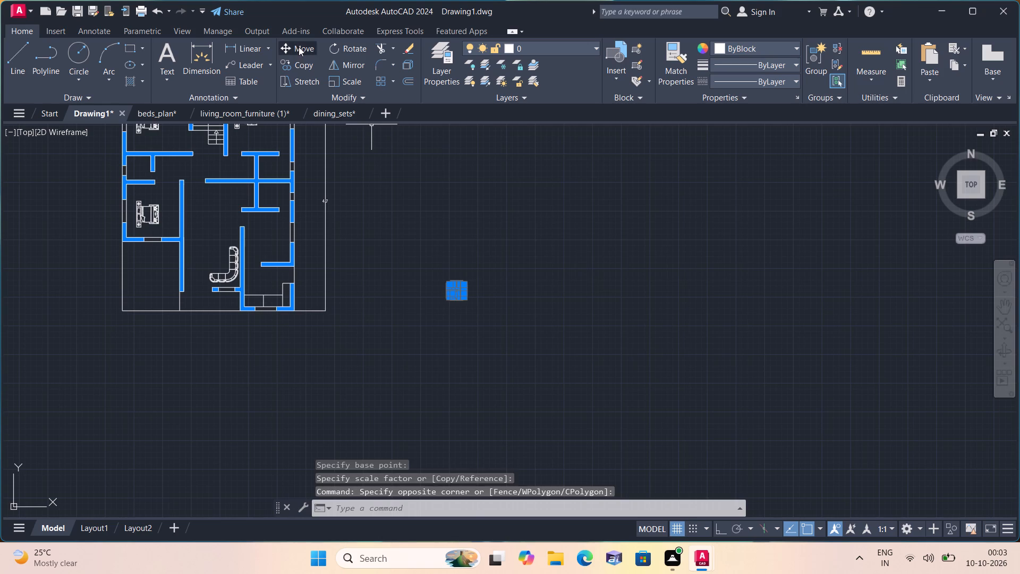
click(464, 284)
scroll(268, 255, up, 3)
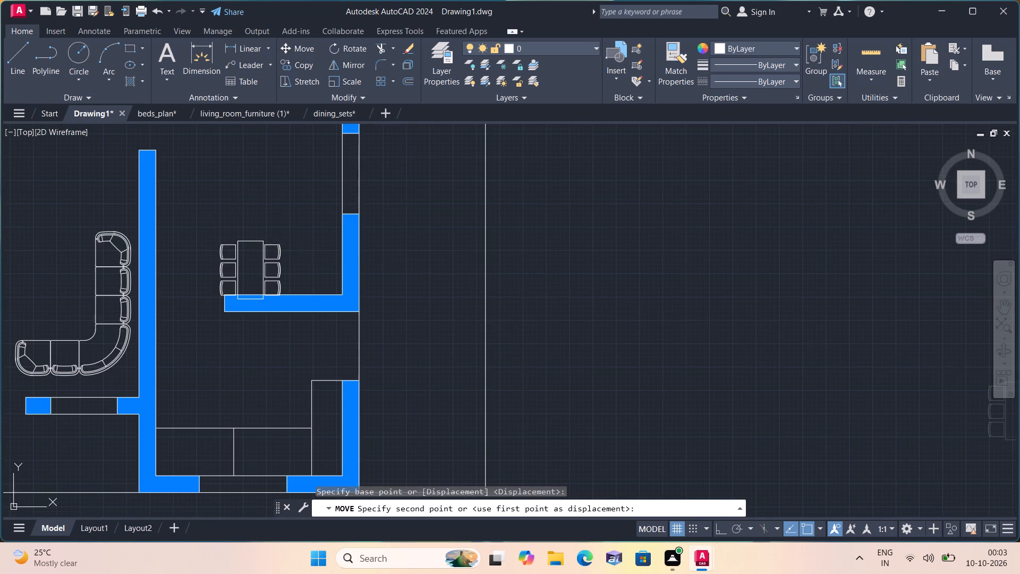
click(312, 214)
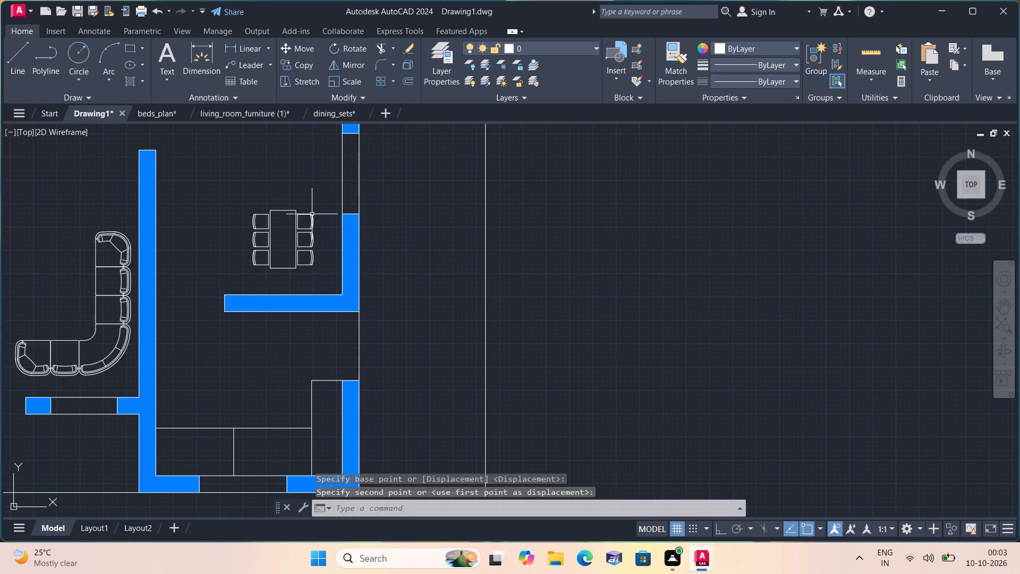
Scale the oversized toilet block above the floor plan down to less than one-tenth of its size.
scroll(317, 215, down, 2)
middle_drag(436, 201, 450, 241)
scroll(436, 201, down, 1)
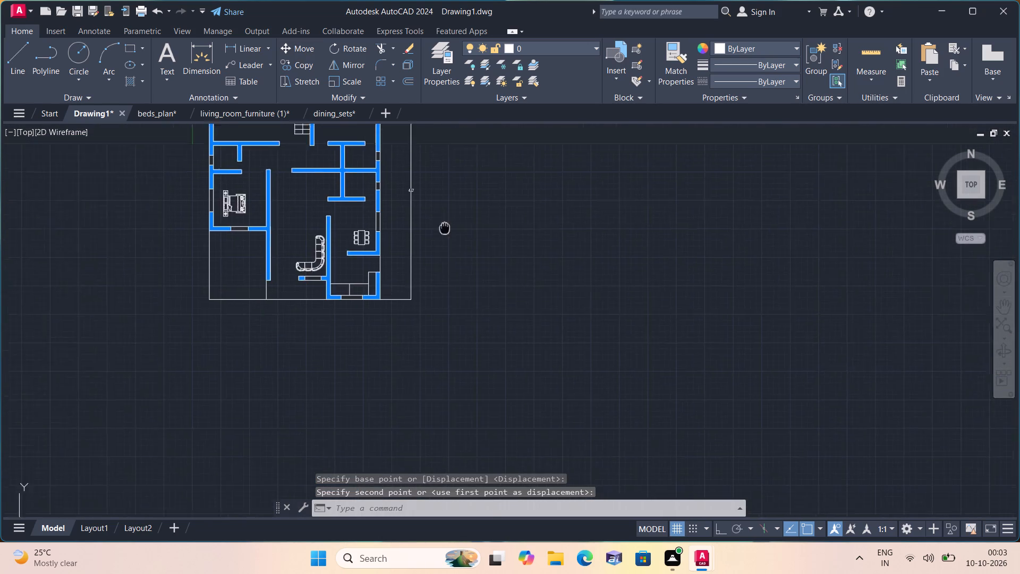
middle_drag(450, 241, 455, 251)
scroll(467, 309, down, 2)
middle_drag(472, 221, 416, 358)
scroll(417, 361, down, 1)
middle_drag(427, 301, 417, 327)
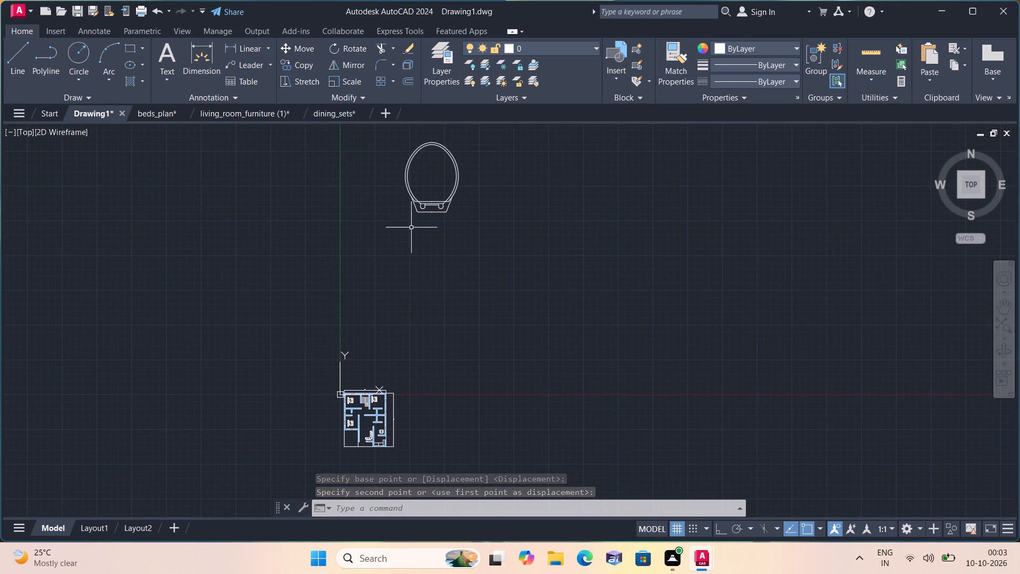
drag(392, 146, 458, 201)
click(559, 279)
drag(586, 232, 485, 176)
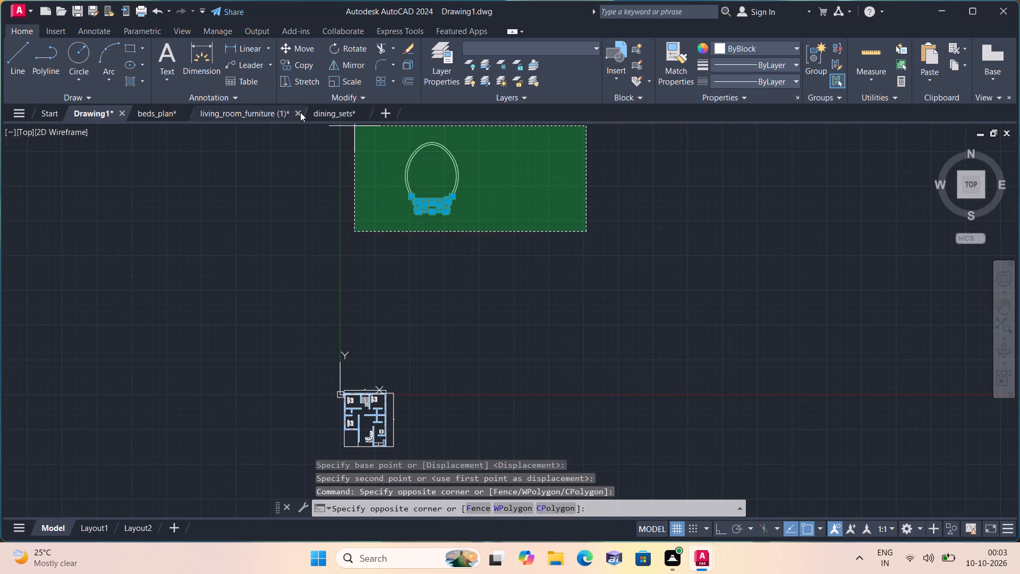
click(300, 112)
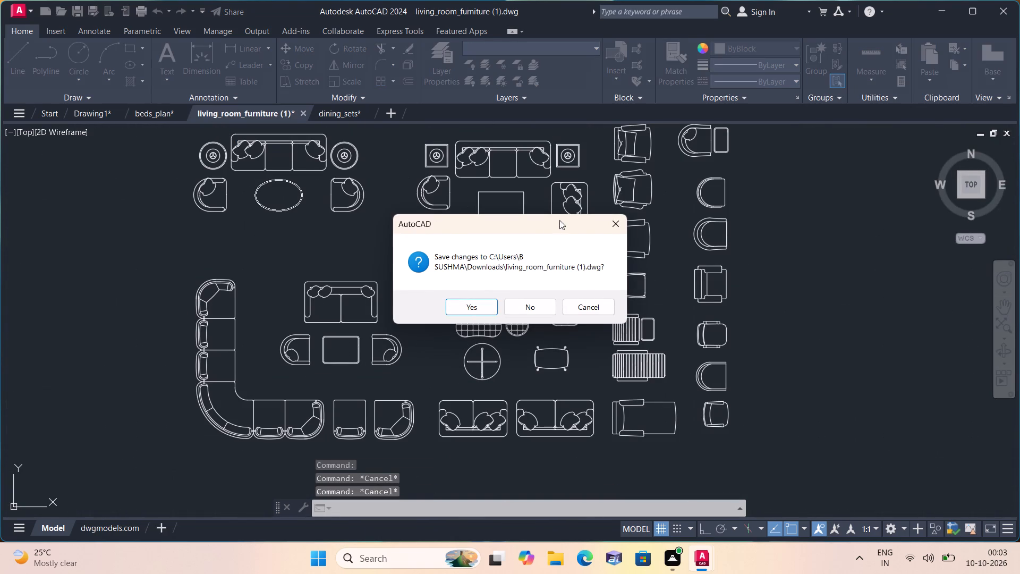
click(615, 223)
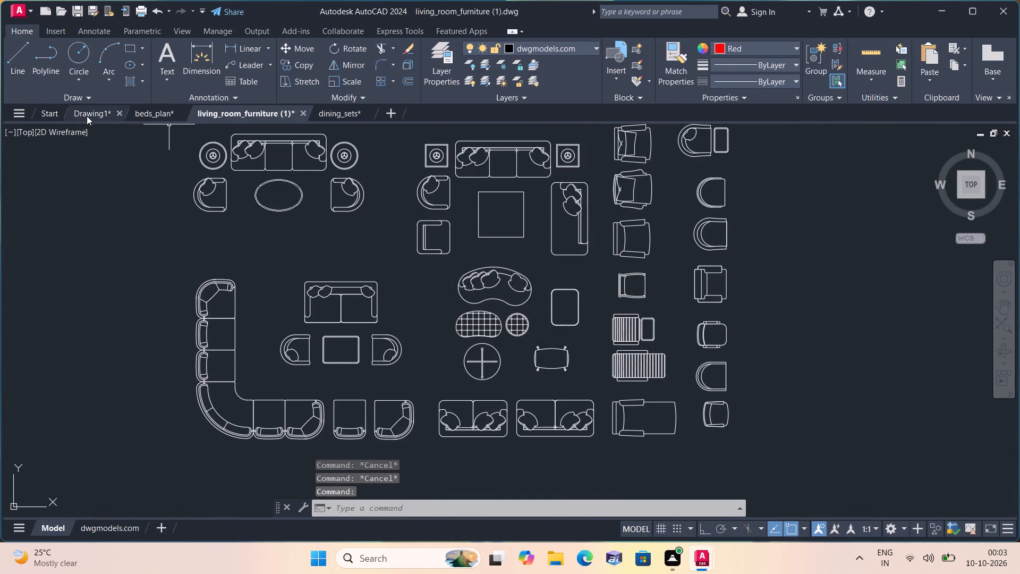
click(87, 116)
click(479, 243)
click(381, 141)
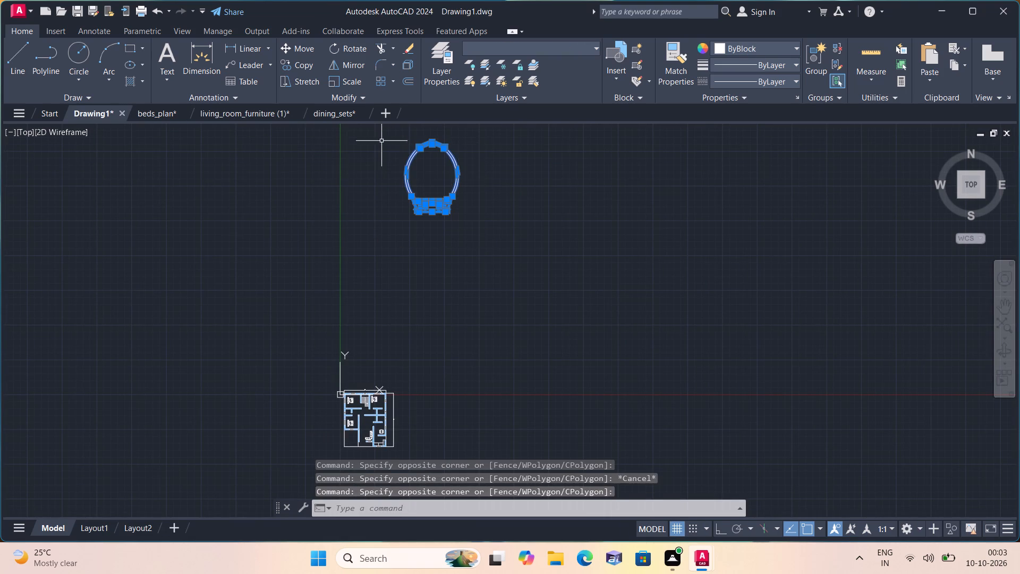
click(351, 78)
click(426, 181)
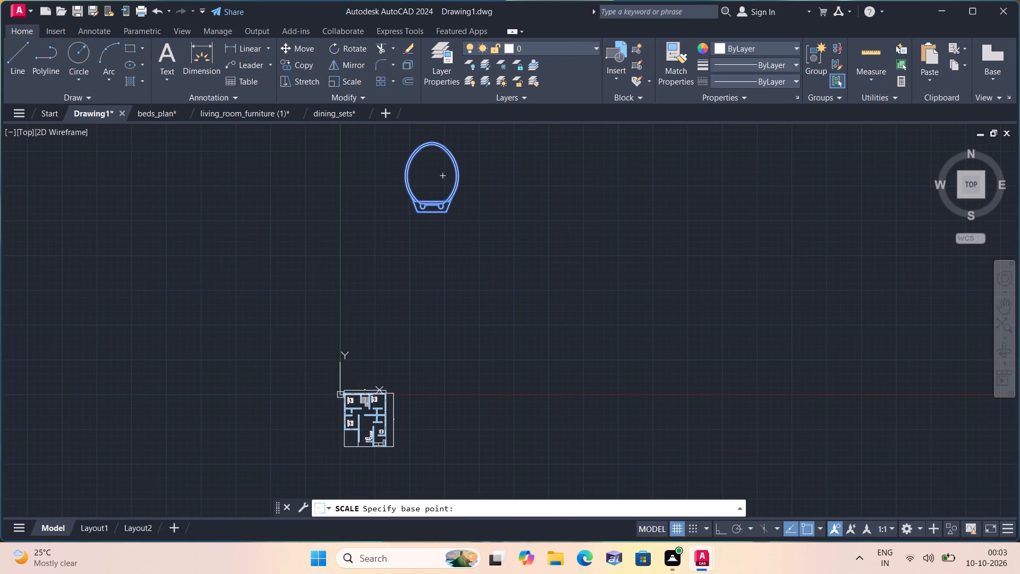
click(428, 183)
Move the reduced toilet block to the empty area between the plan's right outer wall and the 40' dimension line.
drag(439, 198, 426, 182)
click(401, 155)
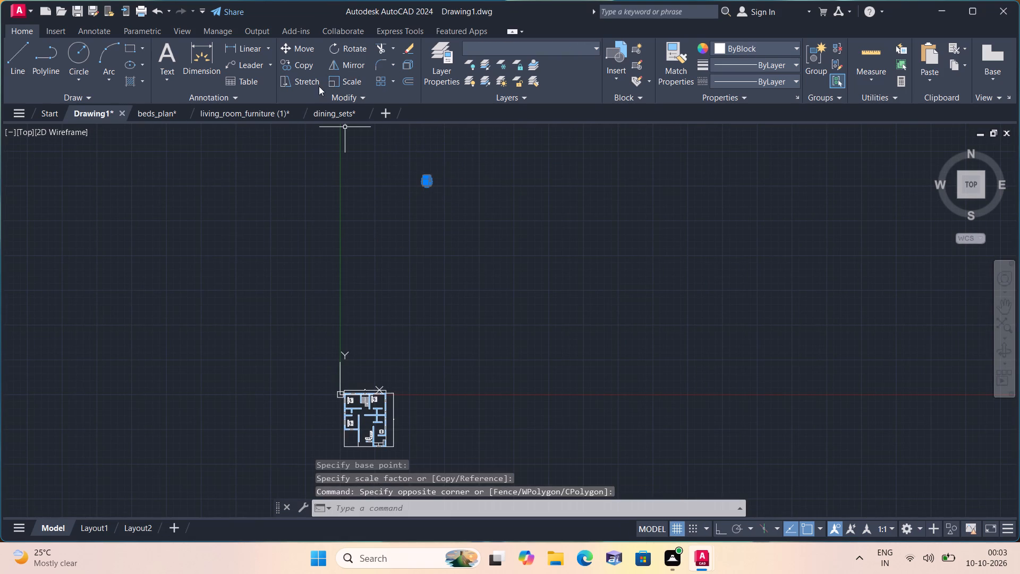
click(293, 48)
click(427, 183)
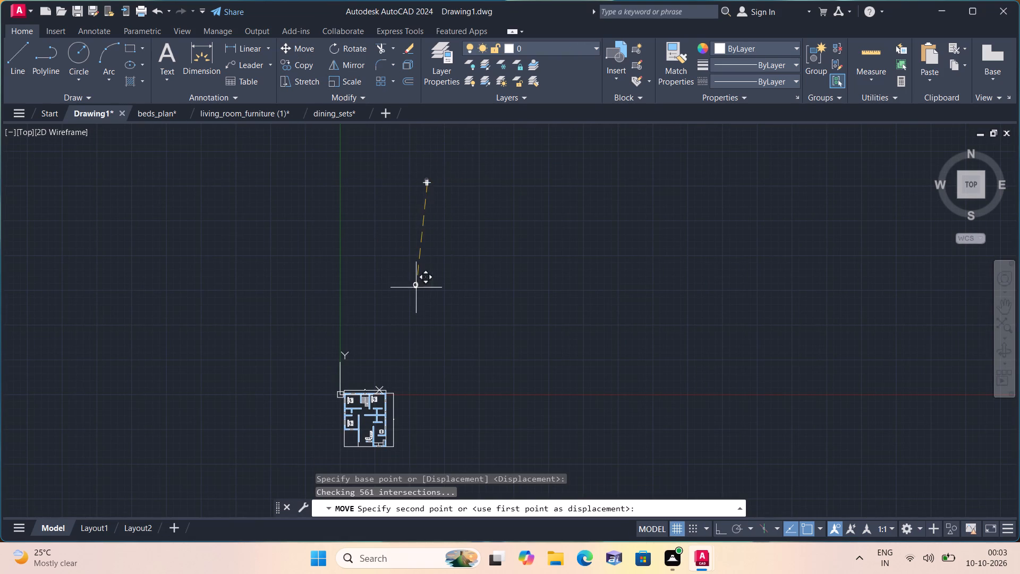
middle_drag(412, 283, 438, 189)
scroll(400, 320, up, 5)
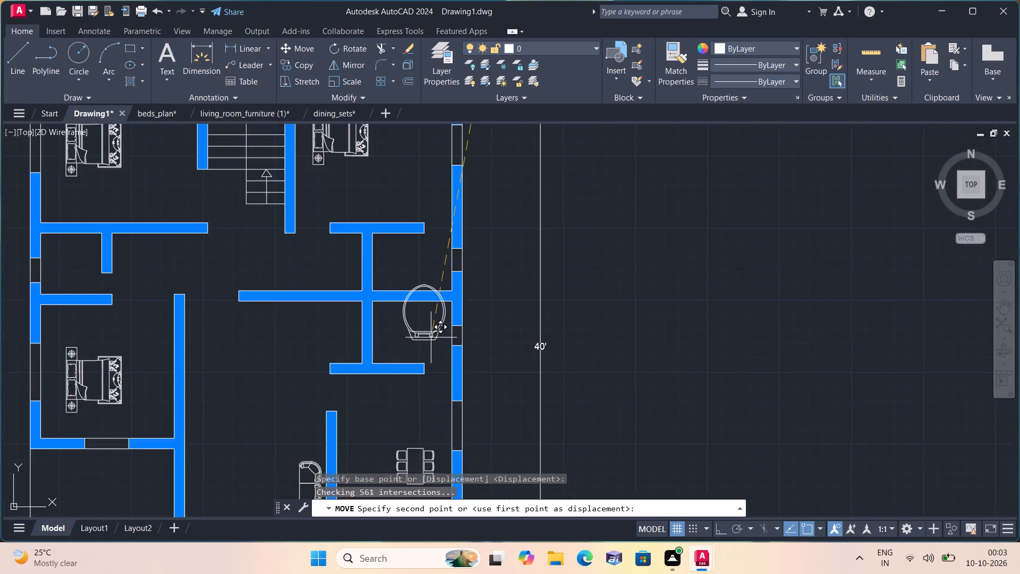
scroll(430, 337, up, 1)
middle_drag(429, 337, 409, 302)
scroll(409, 301, up, 2)
middle_drag(422, 301, 422, 444)
scroll(422, 307, down, 1)
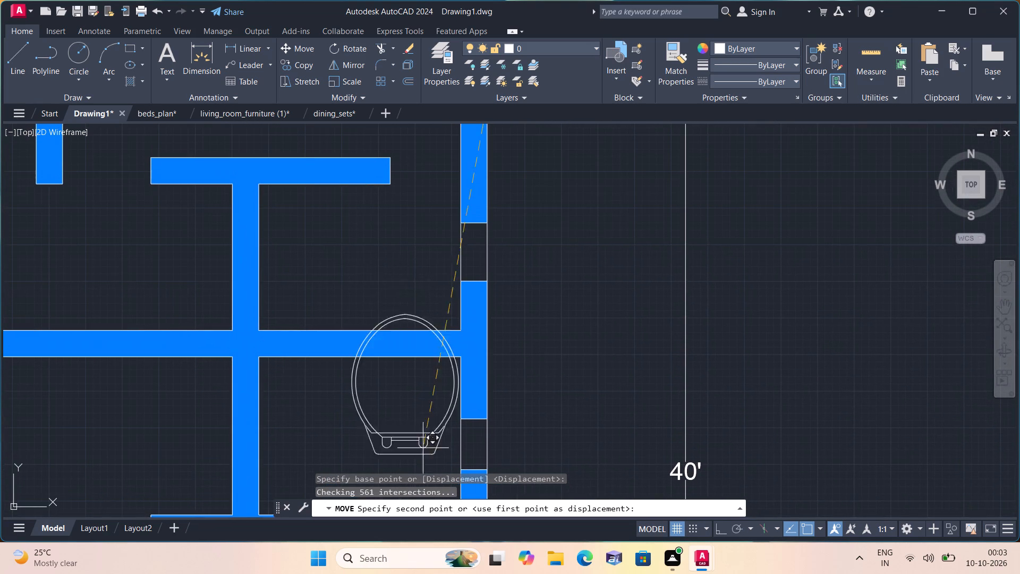
click(614, 355)
Scale the toilet block down again to about one-quarter of its size.
drag(553, 208, 557, 222)
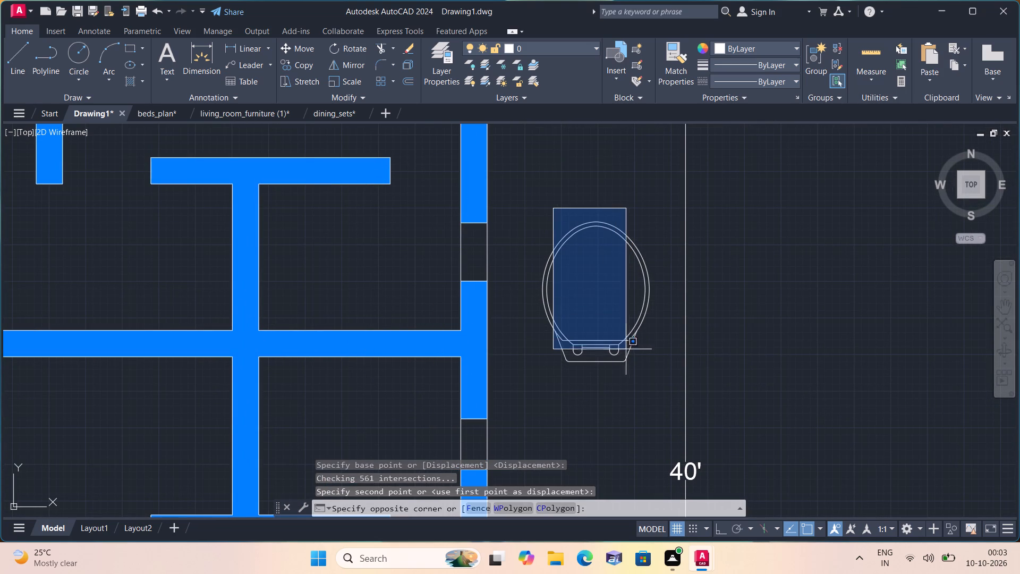
click(639, 369)
drag(649, 354, 647, 347)
click(561, 221)
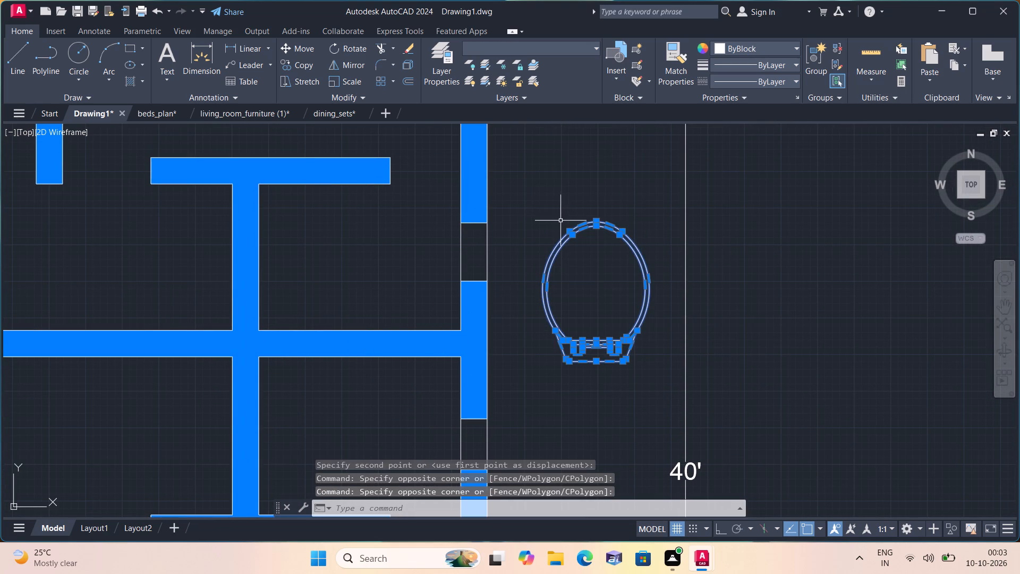
click(352, 79)
click(580, 293)
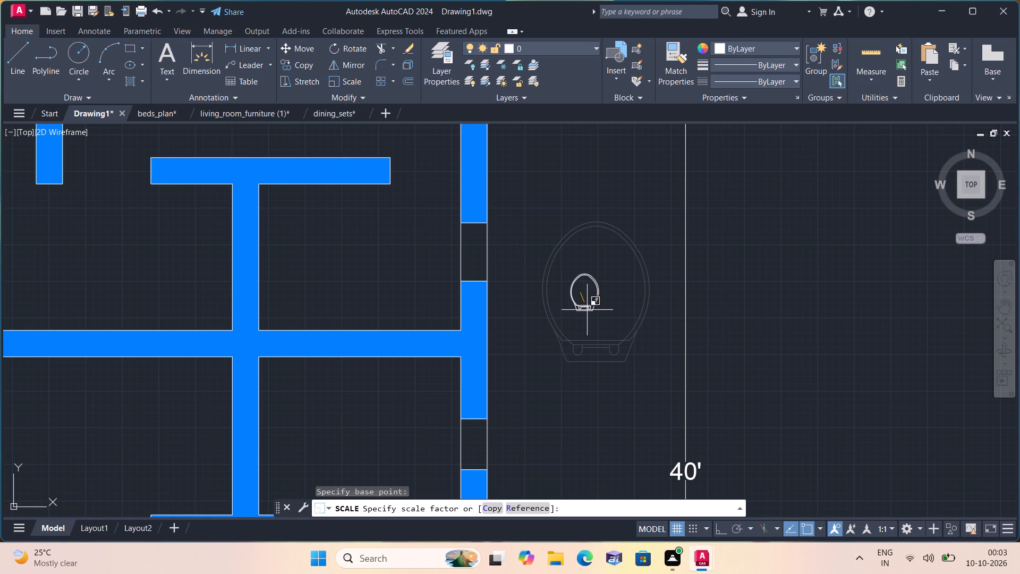
click(586, 308)
Move the toilet block into the upper of the two small rooms along the plan's right wall.
drag(608, 328, 601, 317)
click(550, 243)
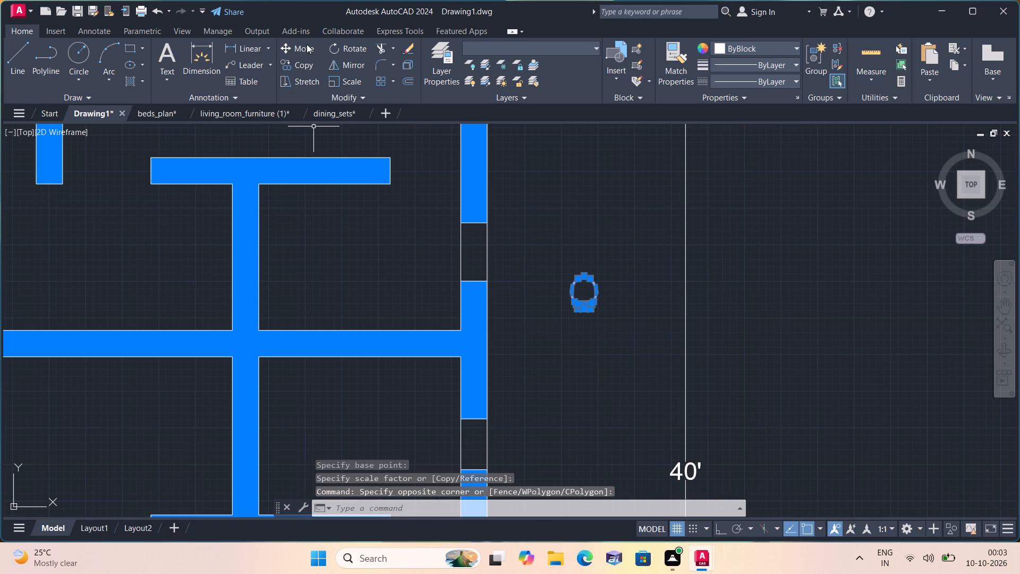
click(307, 44)
click(585, 296)
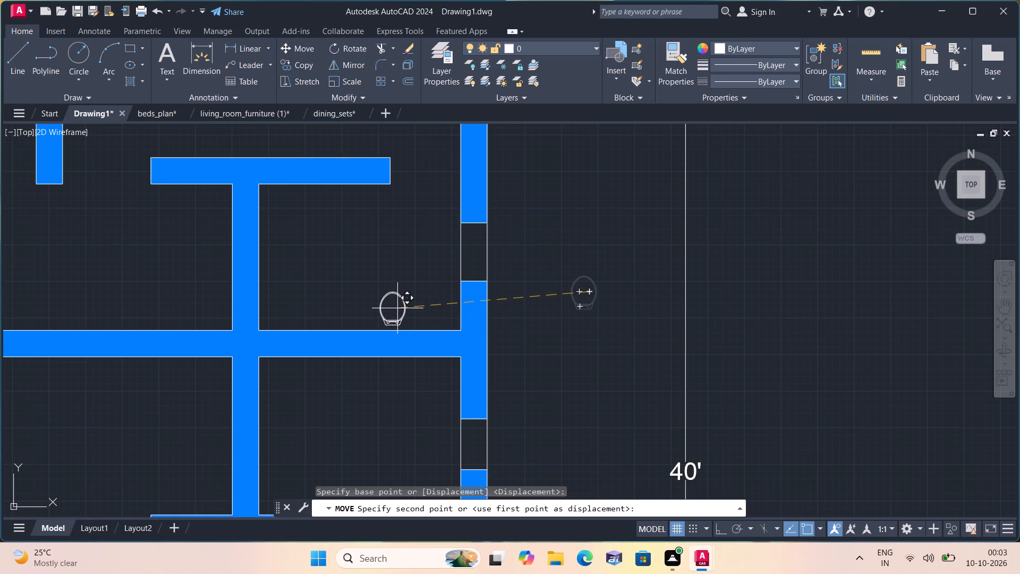
click(392, 291)
Scale the toilet block up to about 1.4 times its size.
click(414, 316)
click(346, 255)
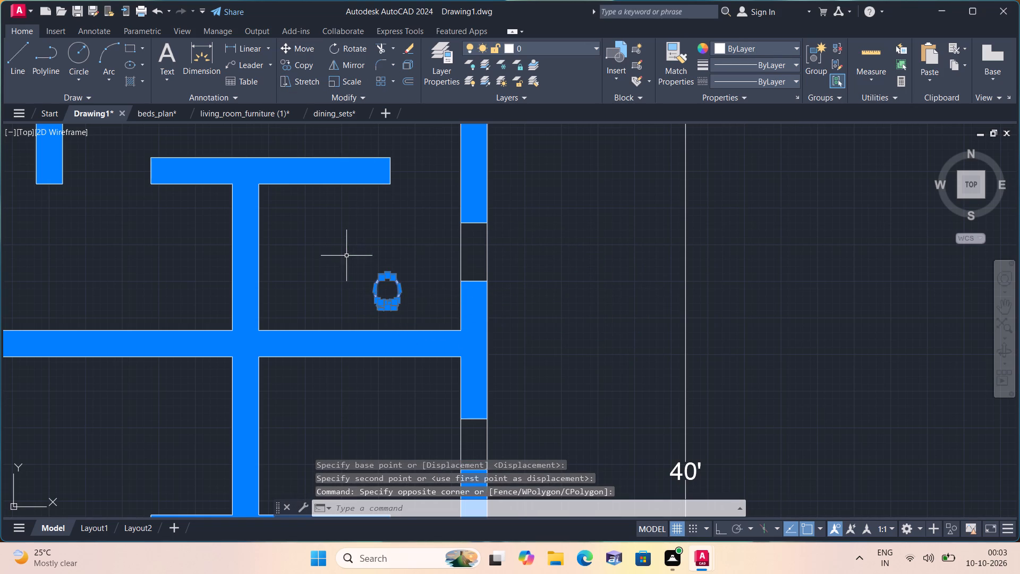
click(355, 81)
click(398, 292)
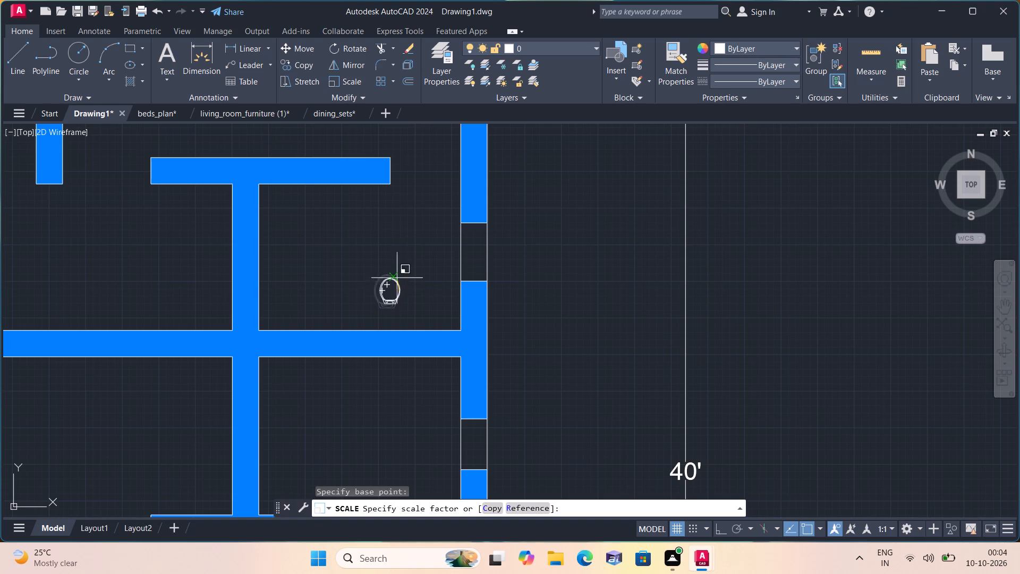
click(401, 266)
Move the toilet block down so its back edge sits against the wall below it.
drag(417, 324, 409, 313)
click(338, 252)
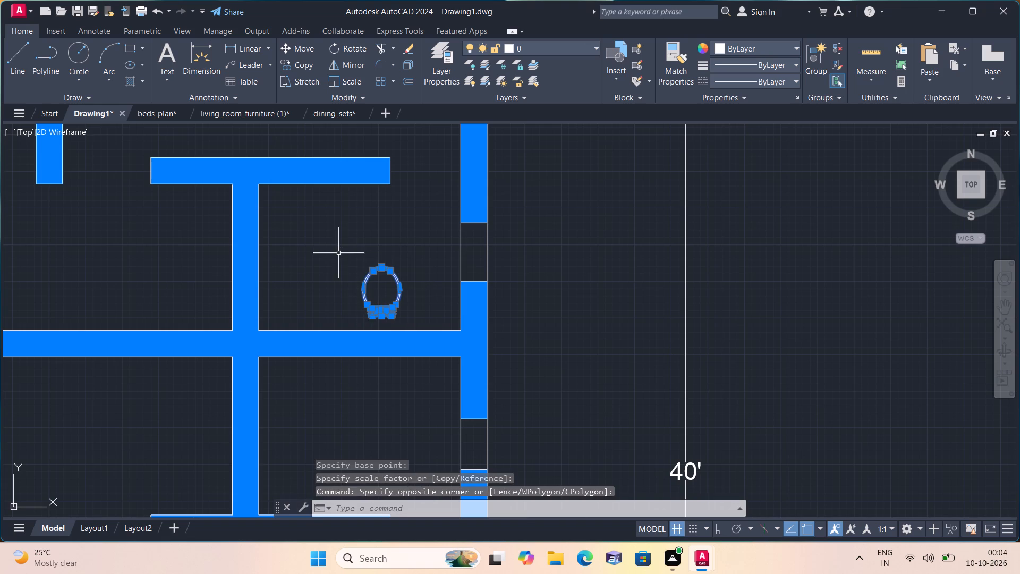
drag(294, 47, 296, 52)
click(381, 294)
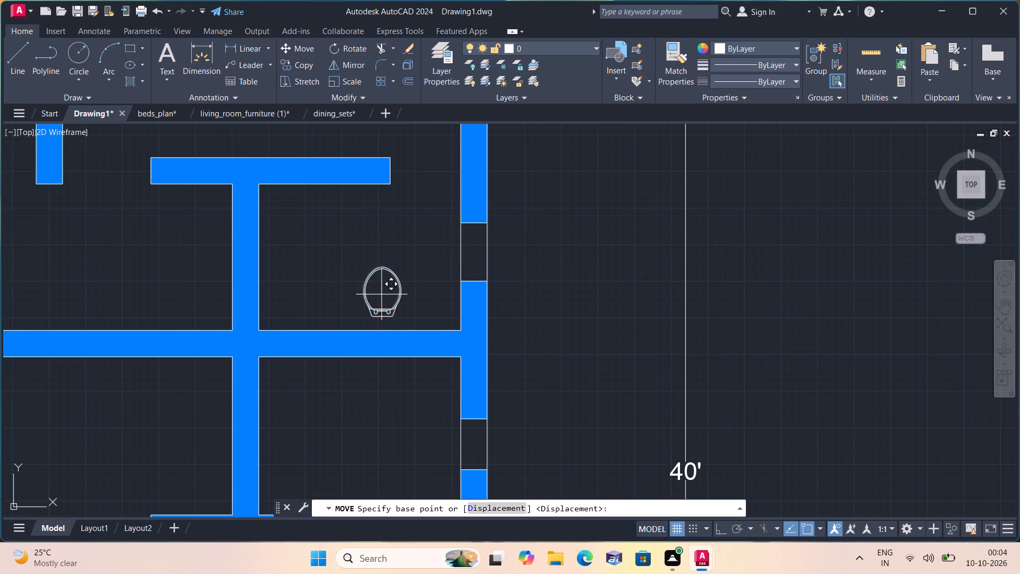
click(383, 303)
Move the toilet into the small room on the plan's left side, between the two left bedrooms.
drag(418, 325, 414, 317)
click(346, 266)
click(299, 45)
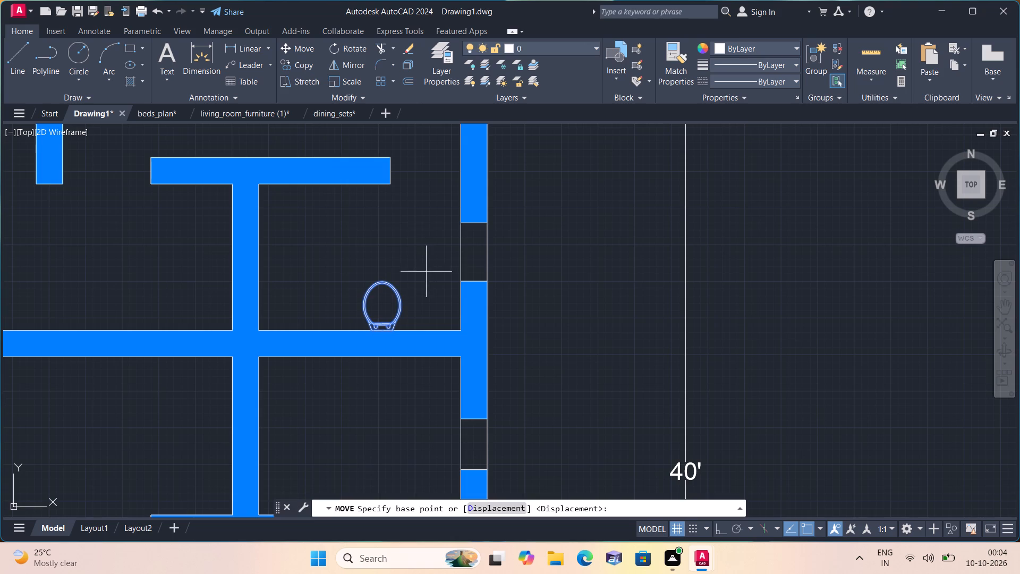
click(389, 296)
scroll(355, 290, down, 2)
middle_drag(342, 290, 568, 323)
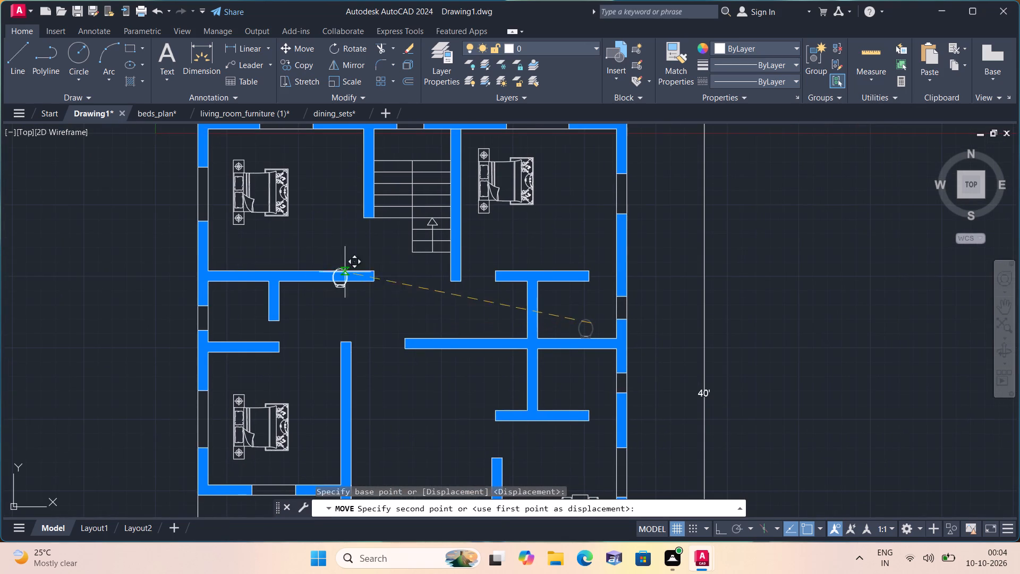
click(232, 324)
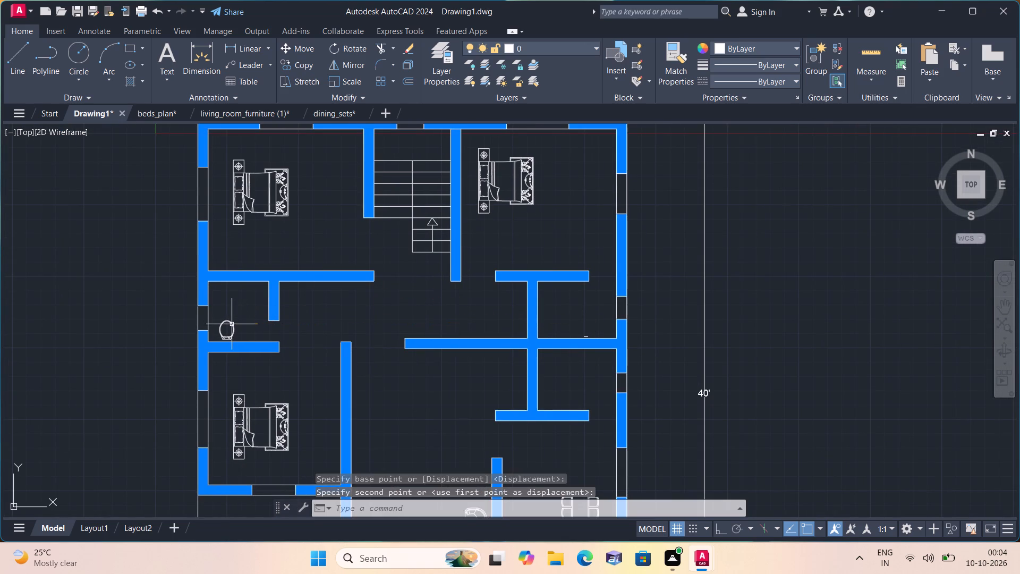
Copy the toilet from the left small room into the upper small room along the right wall, above its lower wall.
scroll(242, 316, up, 2)
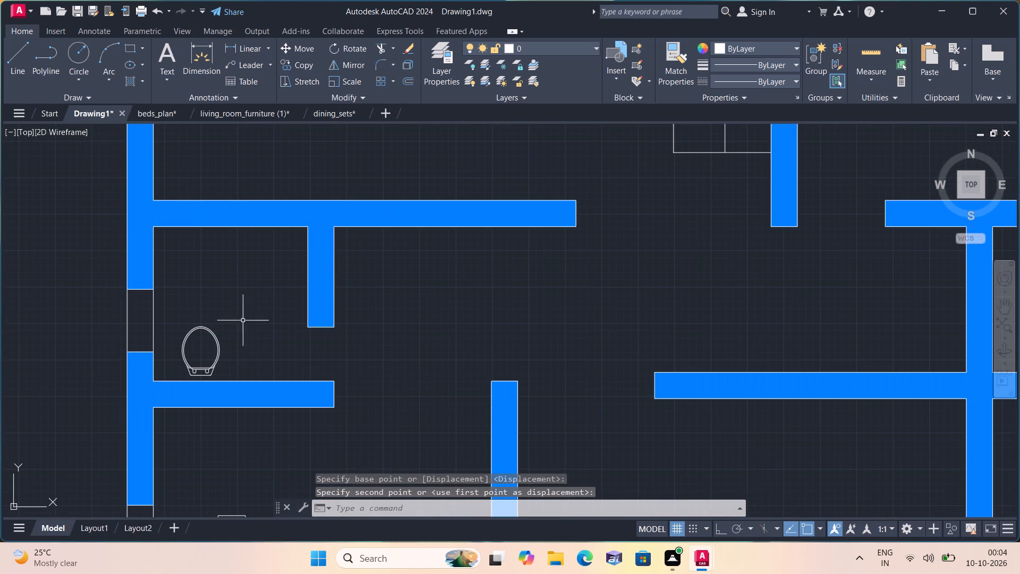
click(243, 364)
click(178, 319)
scroll(232, 354, up, 2)
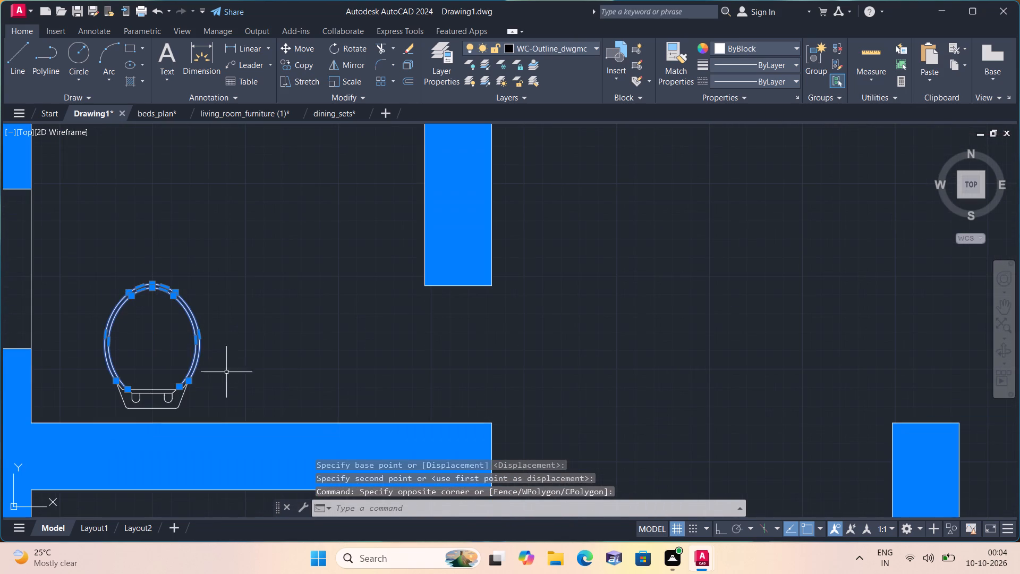
click(212, 404)
click(120, 370)
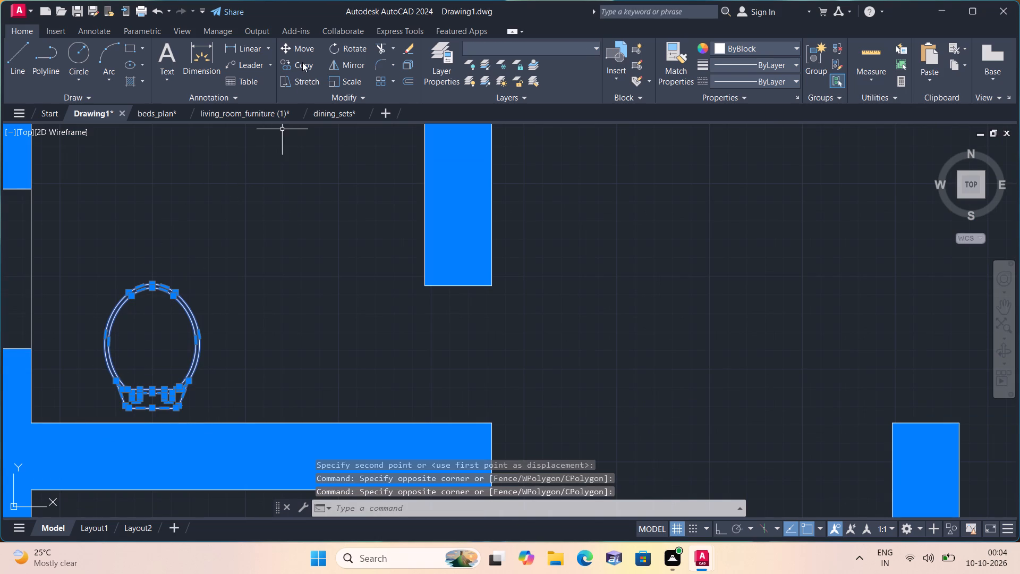
click(302, 62)
drag(147, 310, 163, 309)
scroll(219, 263, down, 5)
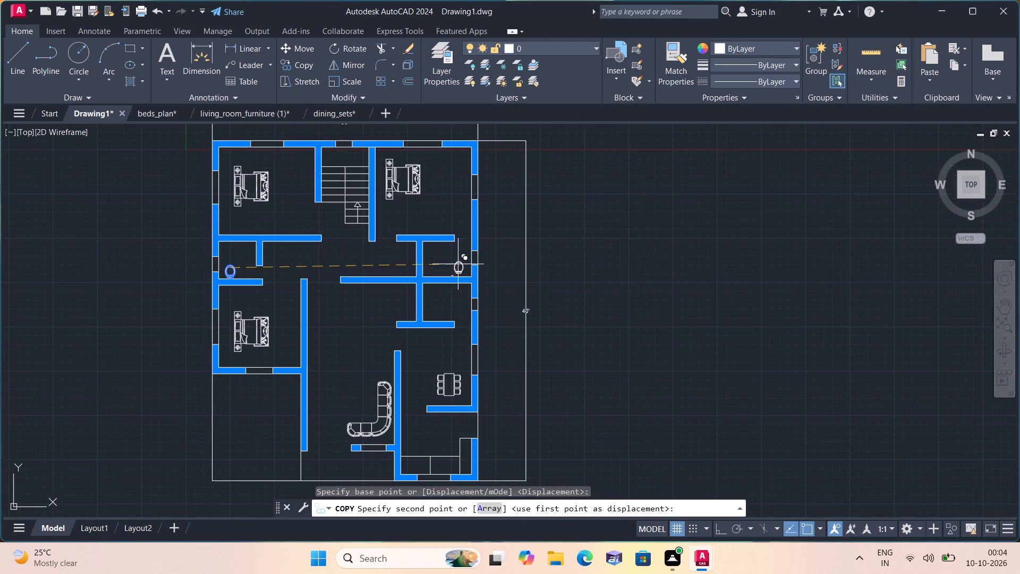
scroll(461, 264, up, 4)
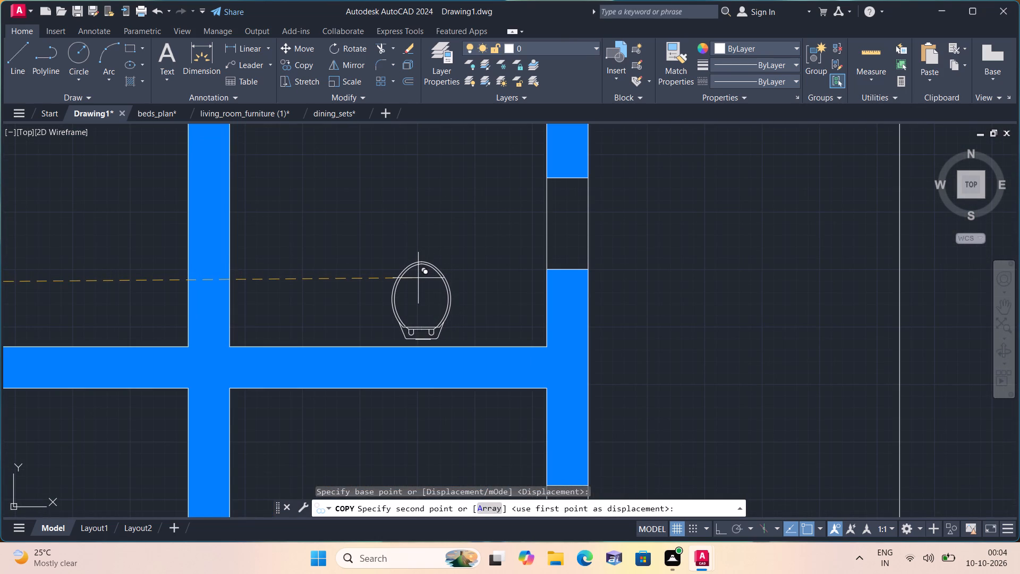
click(418, 277)
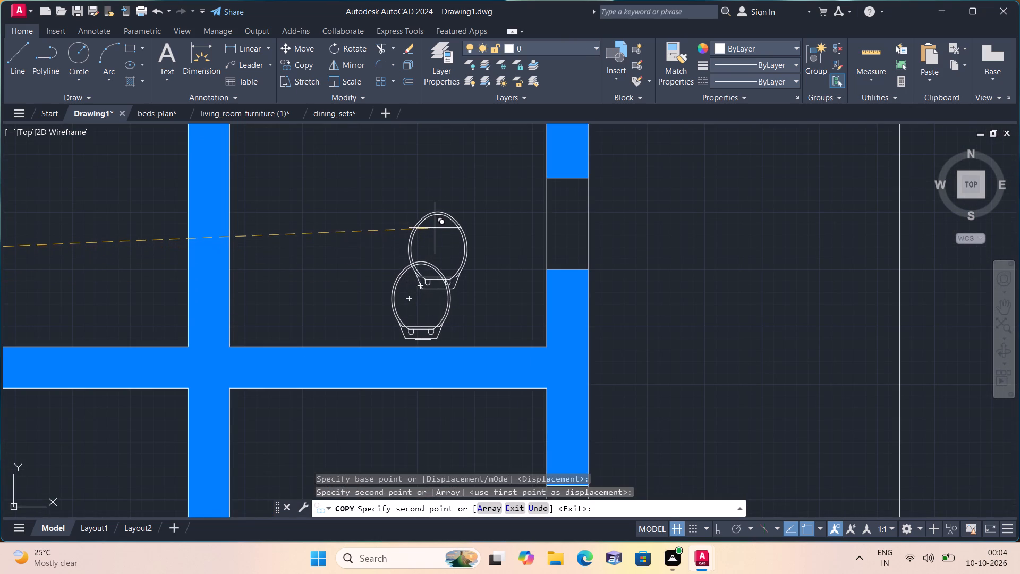
key(Escape)
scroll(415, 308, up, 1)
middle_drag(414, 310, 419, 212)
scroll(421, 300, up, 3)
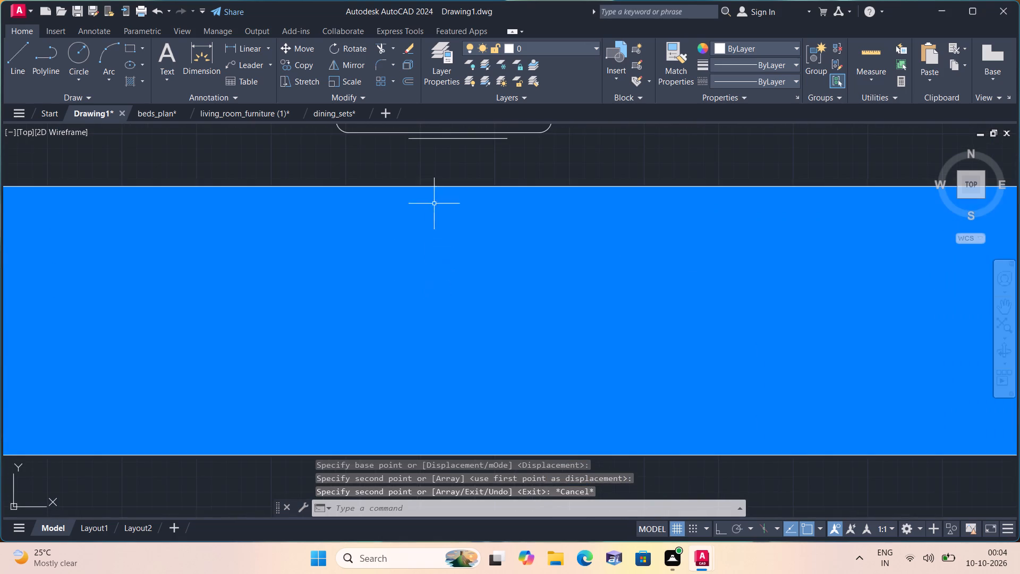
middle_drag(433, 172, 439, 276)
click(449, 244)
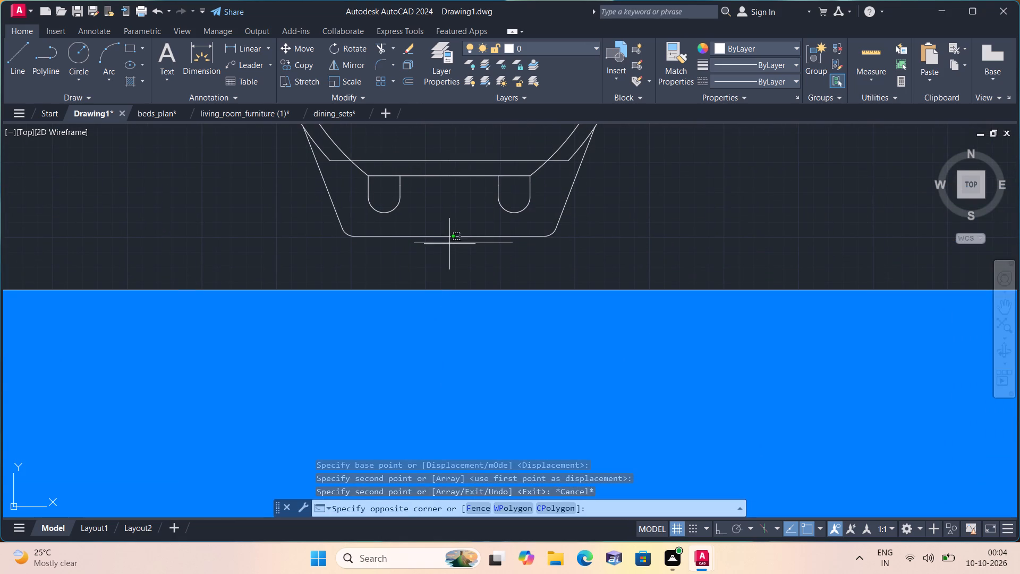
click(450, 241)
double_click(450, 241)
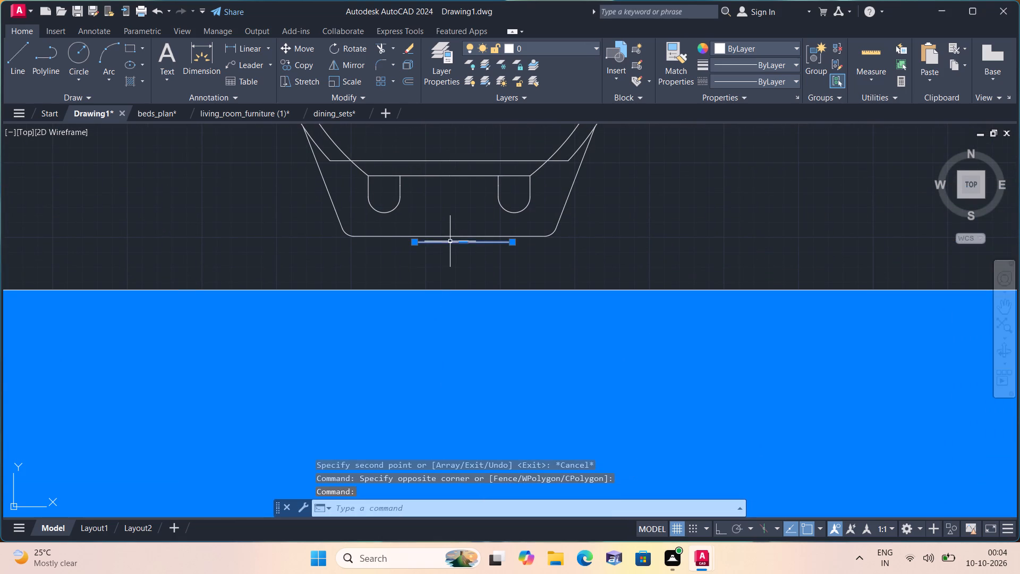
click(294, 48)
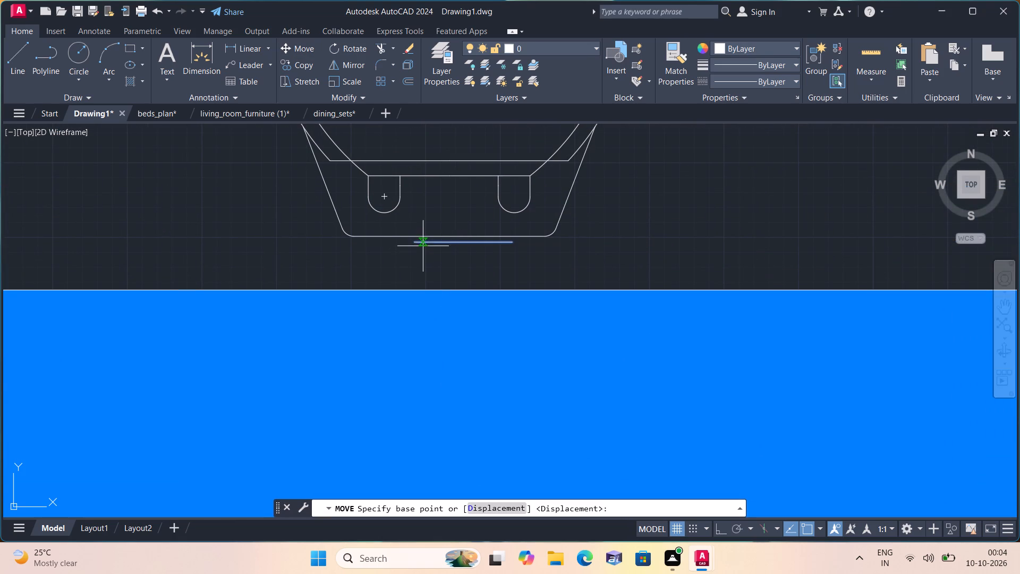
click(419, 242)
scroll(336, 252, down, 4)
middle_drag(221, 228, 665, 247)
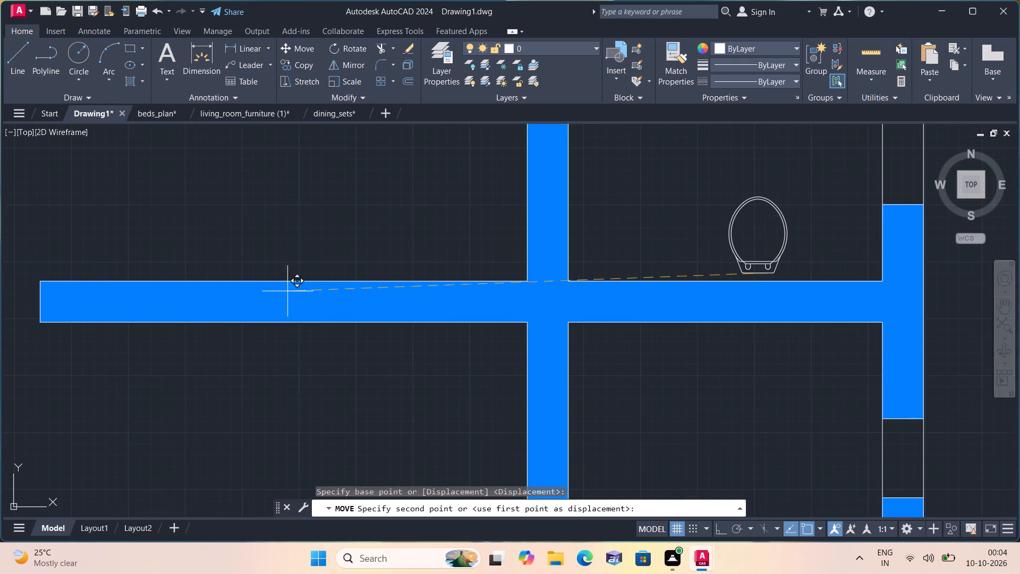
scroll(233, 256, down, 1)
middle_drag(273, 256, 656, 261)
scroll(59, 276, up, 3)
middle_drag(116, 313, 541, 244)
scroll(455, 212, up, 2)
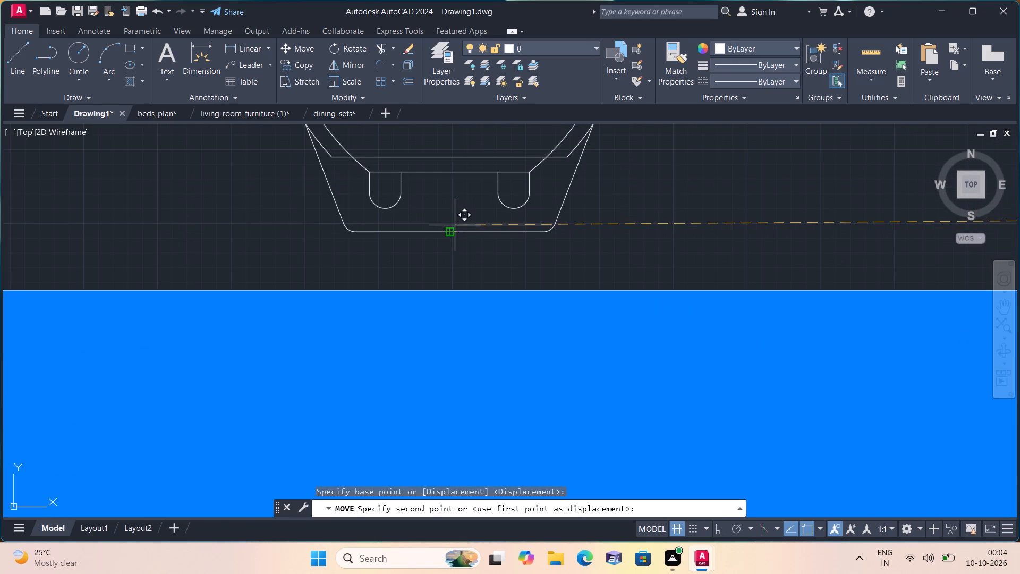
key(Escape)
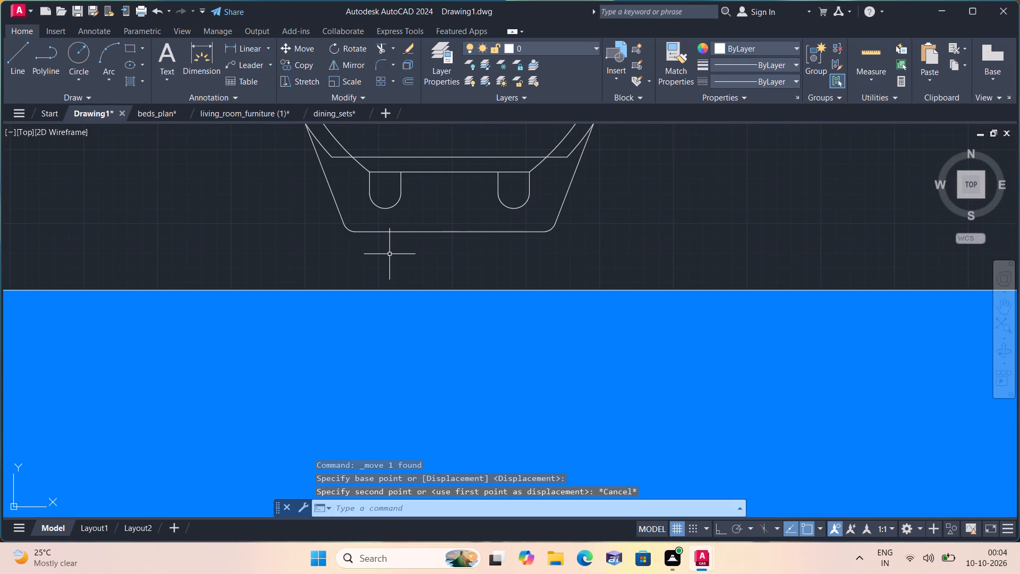
Delete the short stray line behind the toilet in the small room along the plan's right wall.
scroll(404, 243, down, 6)
middle_drag(722, 216, 254, 274)
scroll(518, 307, up, 3)
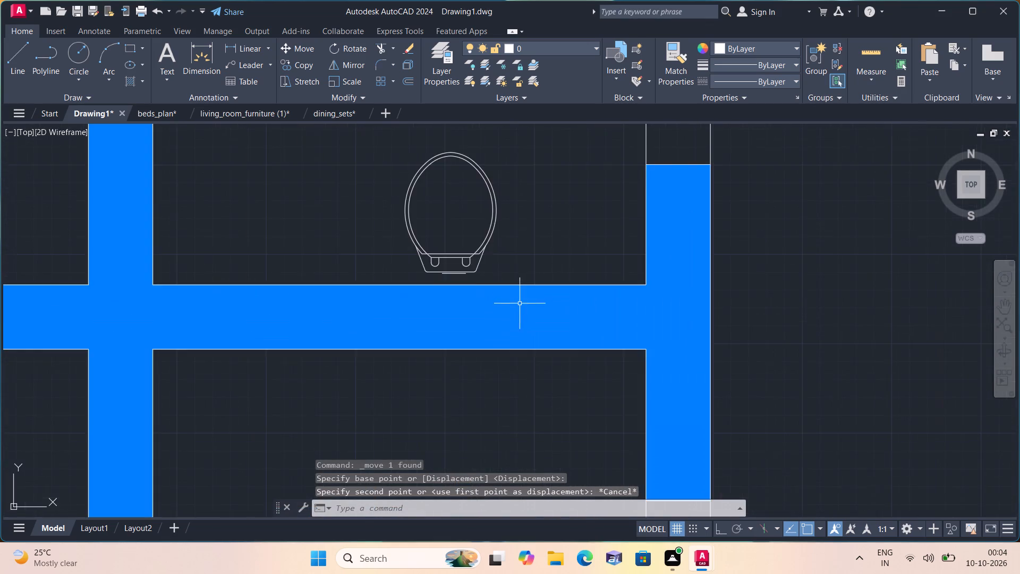
scroll(454, 278, up, 3)
click(467, 259)
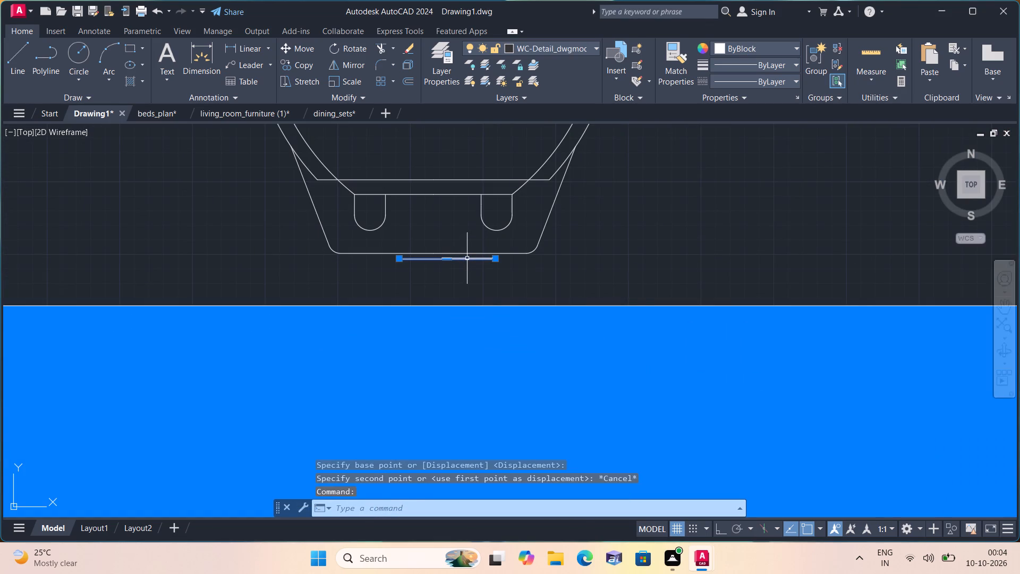
key(Delete)
Add a multiline text label reading BEDROOM with 11.4X10.4 on a second line, below the bed in the upper-left bedroom.
scroll(471, 260, down, 3)
middle_drag(477, 238, 479, 269)
scroll(474, 240, down, 1)
middle_drag(483, 246, 522, 350)
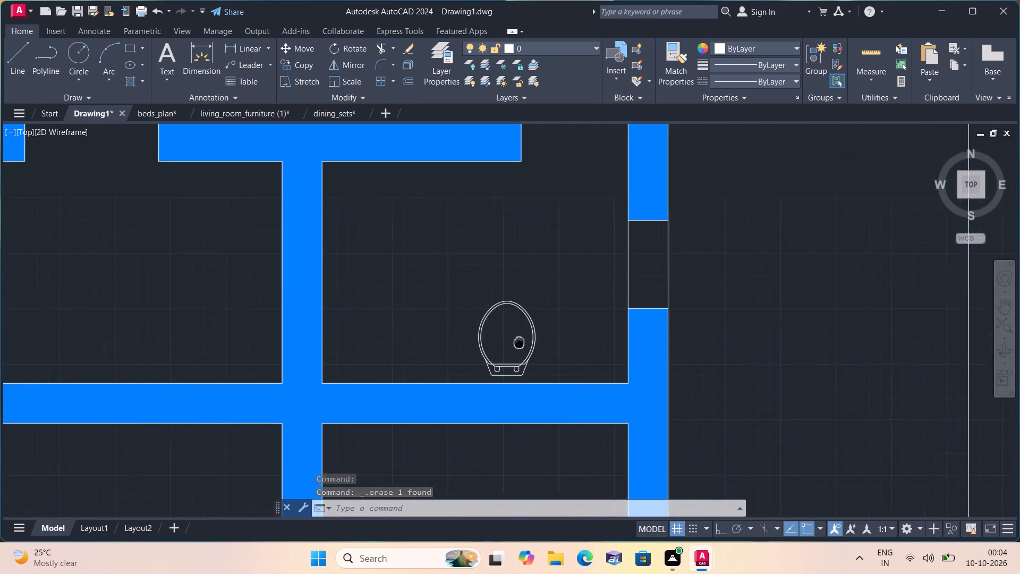
middle_drag(522, 350, 551, 422)
scroll(576, 333, down, 3)
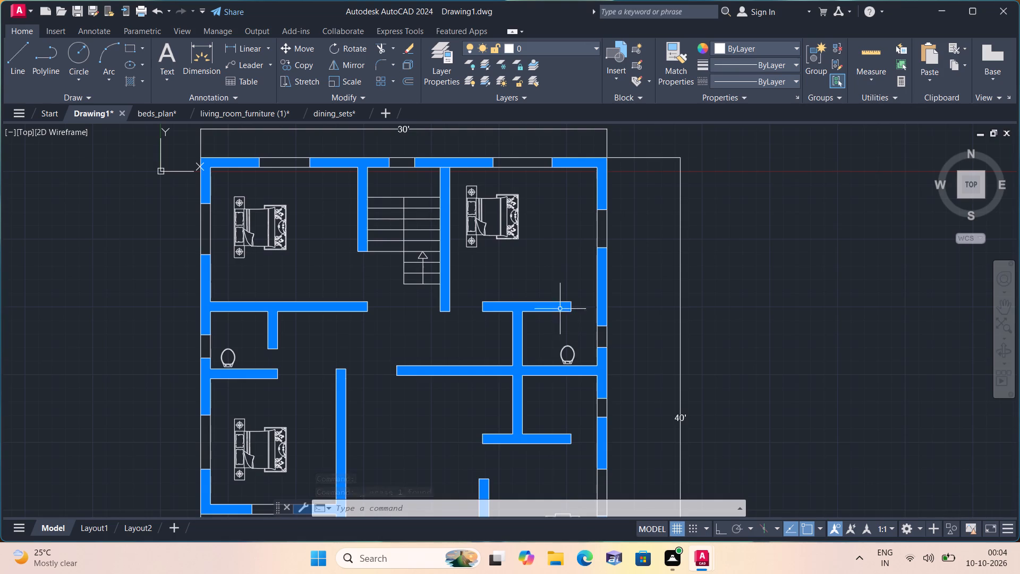
middle_drag(530, 233, 547, 259)
scroll(529, 232, down, 1)
scroll(510, 247, up, 1)
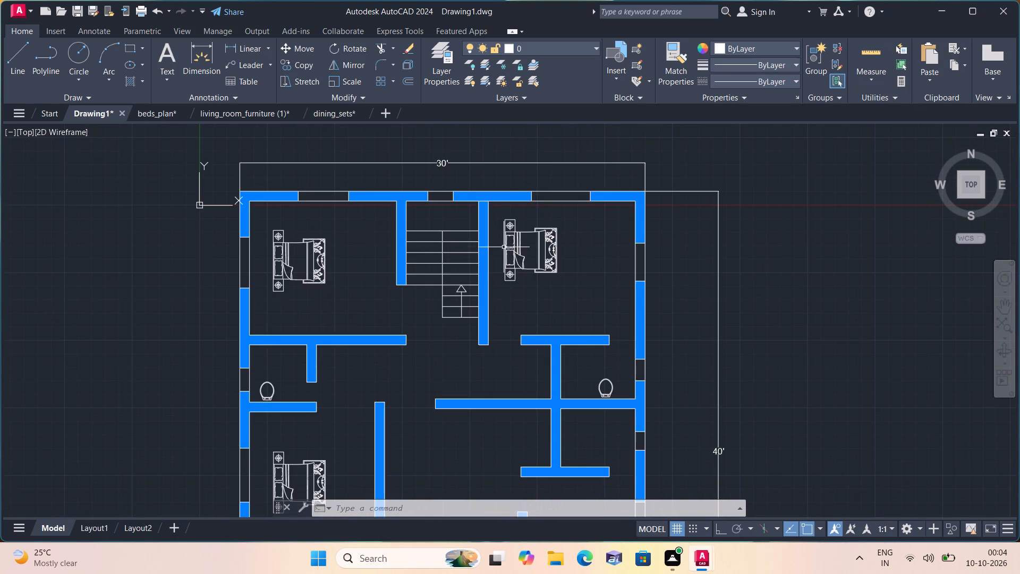
scroll(415, 284, up, 1)
text(mt)
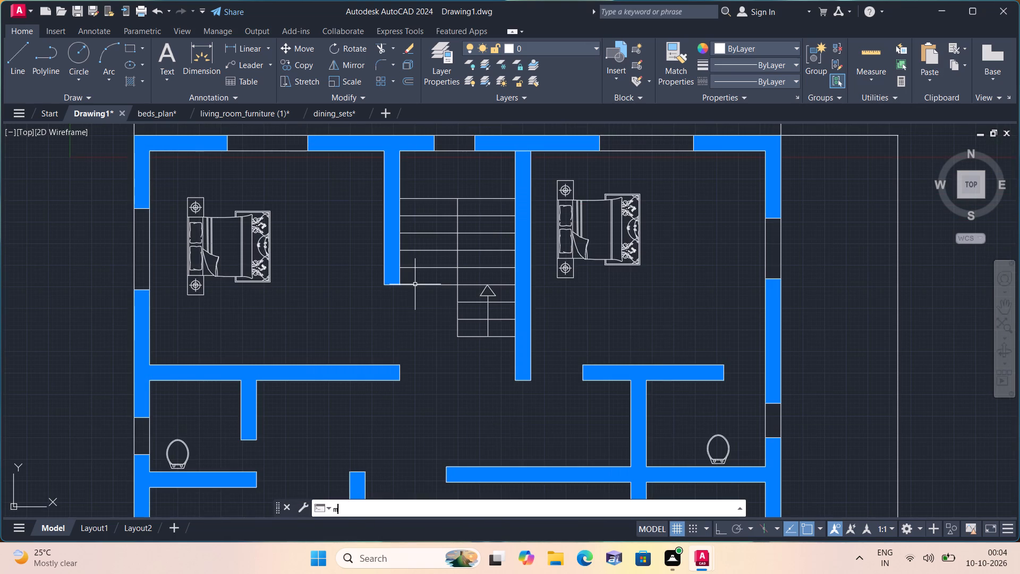
key(space)
triple_click(277, 327)
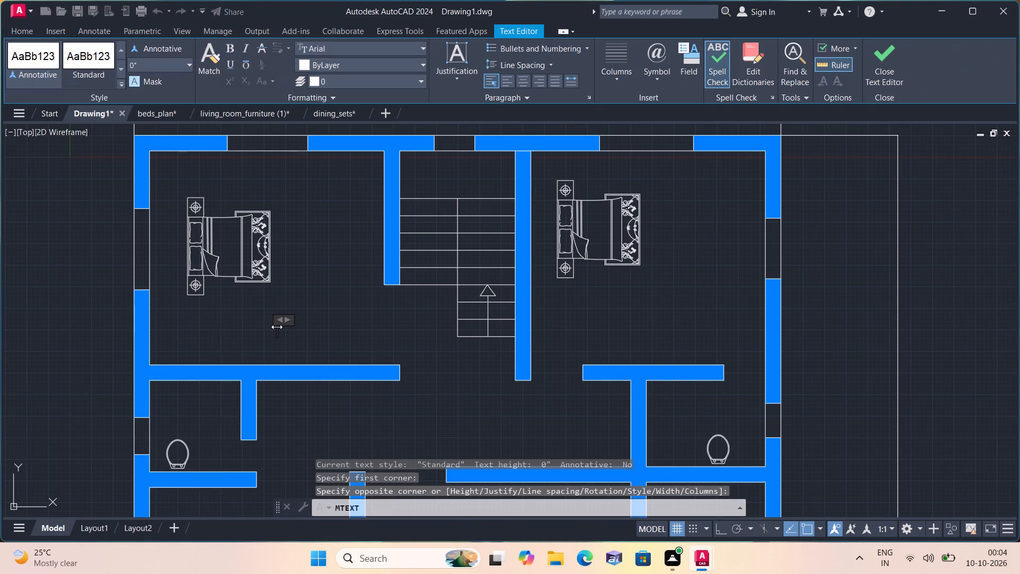
text(BEDROOM)
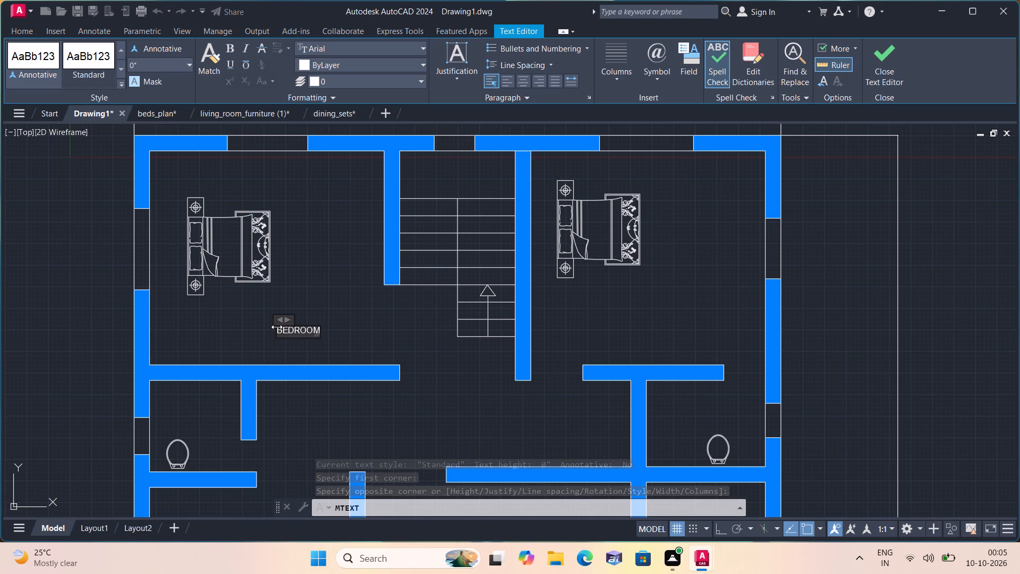
key(Return)
text(11.4)
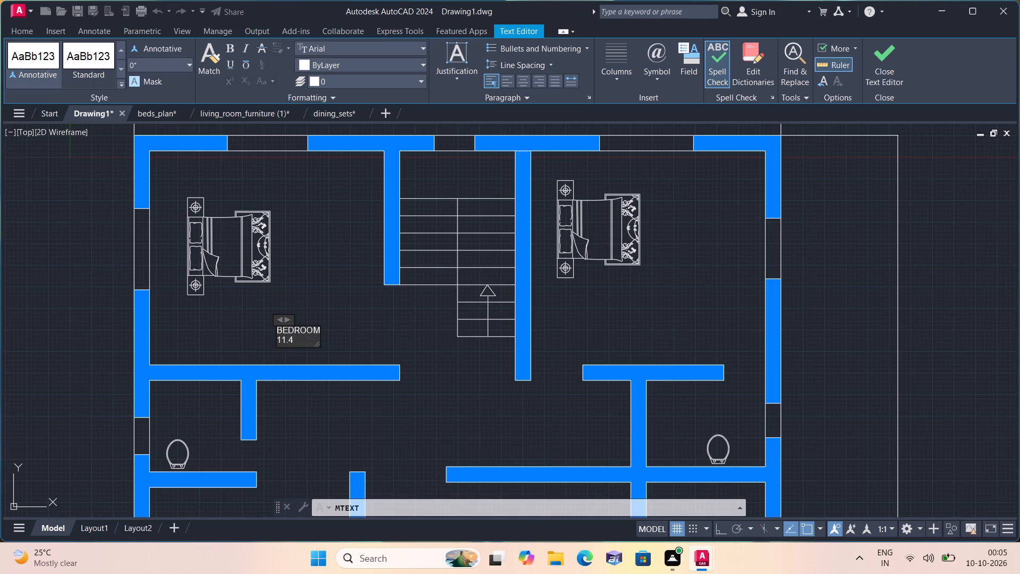
text(X10.4)
click(375, 324)
Add a multiline text label reading TOILET with 6.3X4.5 on a second line, in the left small room above the toilet.
middle_drag(371, 324, 314, 264)
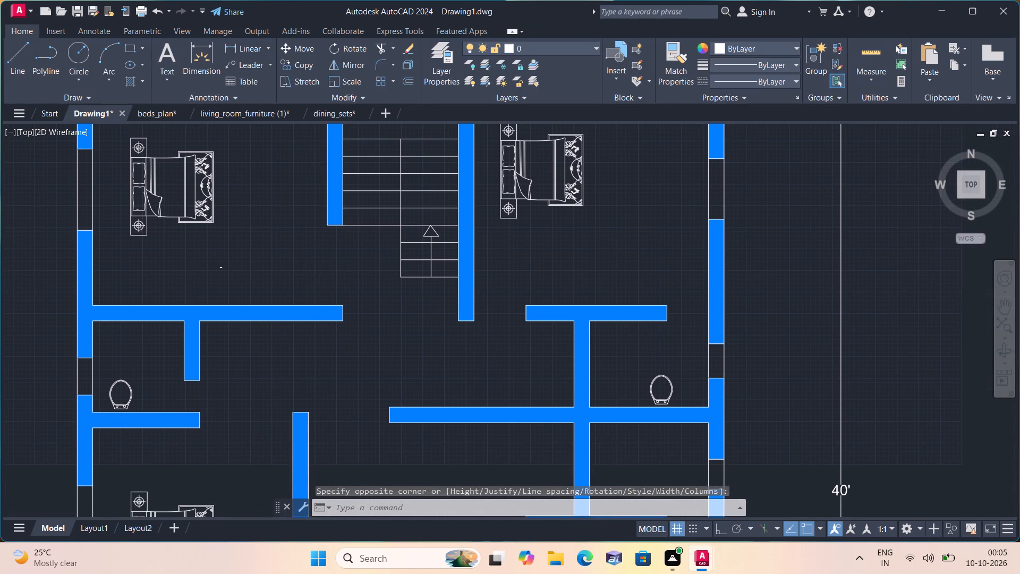
key(space)
middle_drag(224, 389, 357, 353)
triple_click(273, 321)
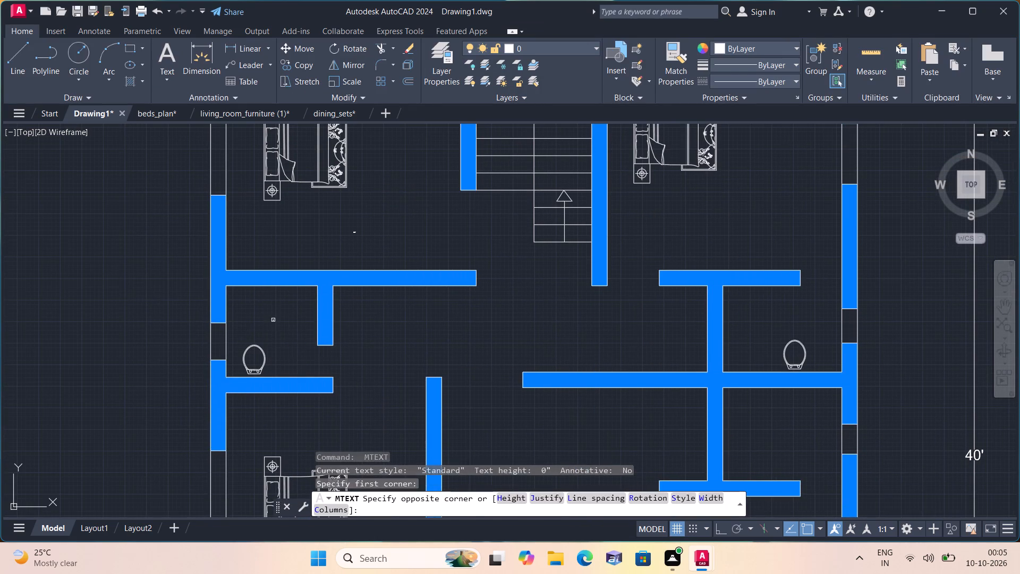
text(TOILET)
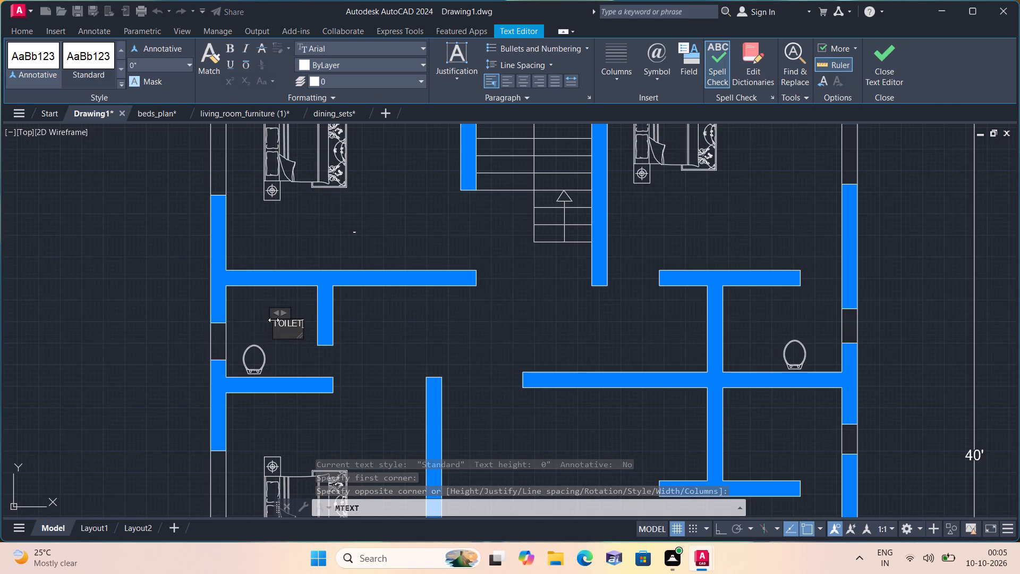
key(Return)
key(6)
key(Return)
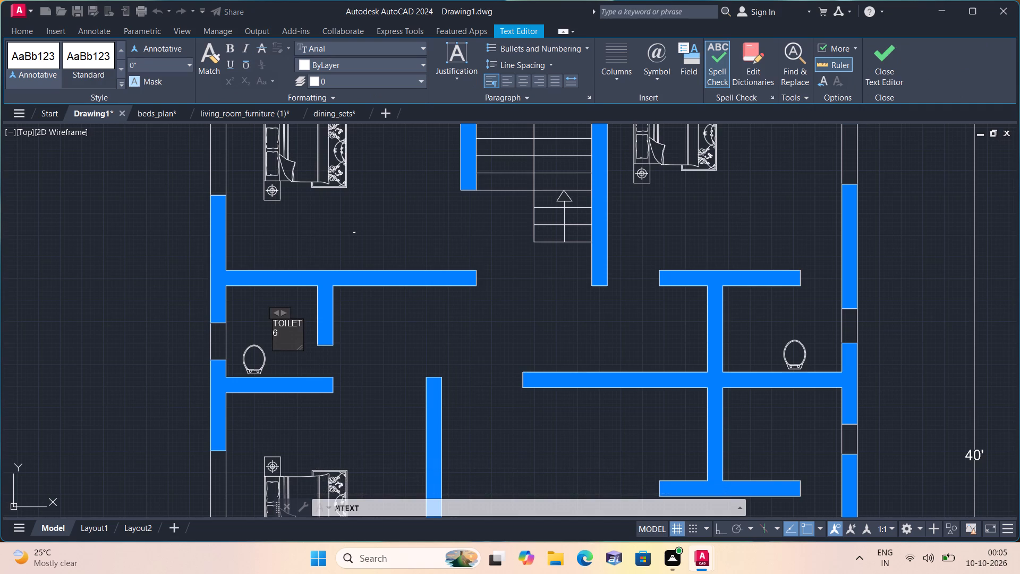
text(.3)
key(BackSpace)
key(BackSpace)
key(BackSpace)
text(.3X)
text(4.5)
click(311, 353)
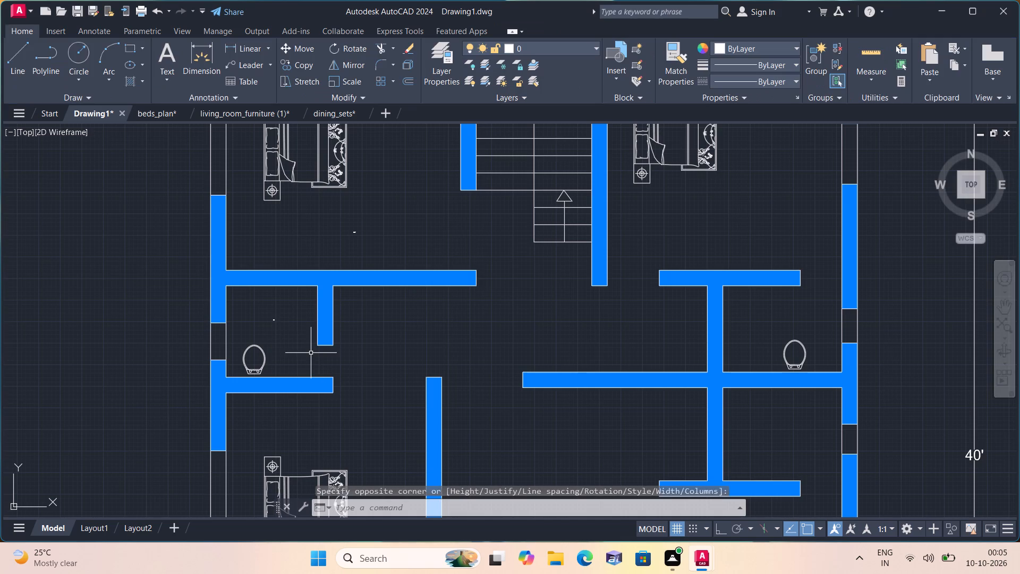
Add a multiline text label reading BEDROOM with 10.1X9.8 on a second line, above the bed in the lower-left bedroom.
middle_drag(309, 360, 307, 264)
key(space)
triple_click(316, 339)
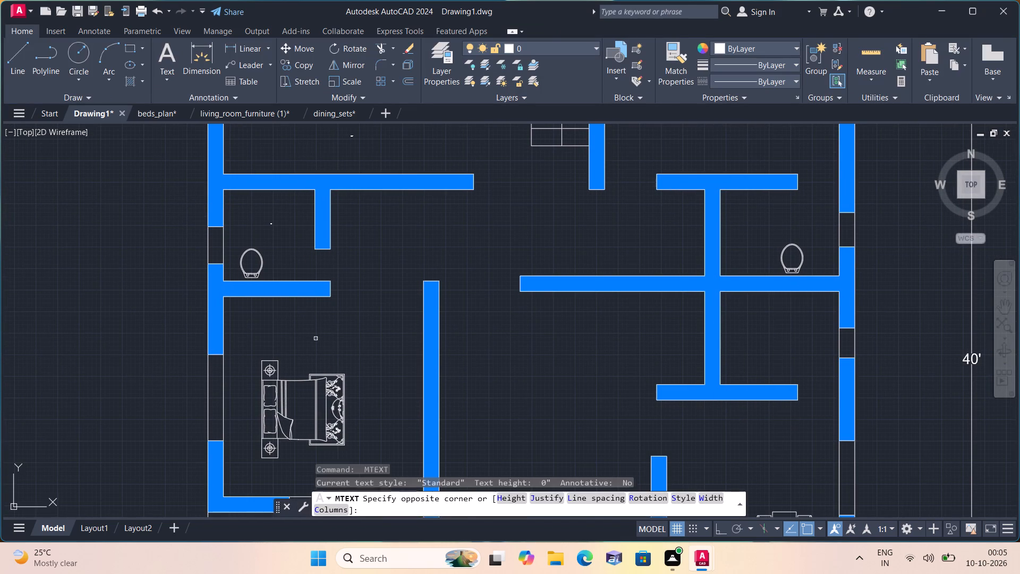
click(316, 339)
text(BEDROOM)
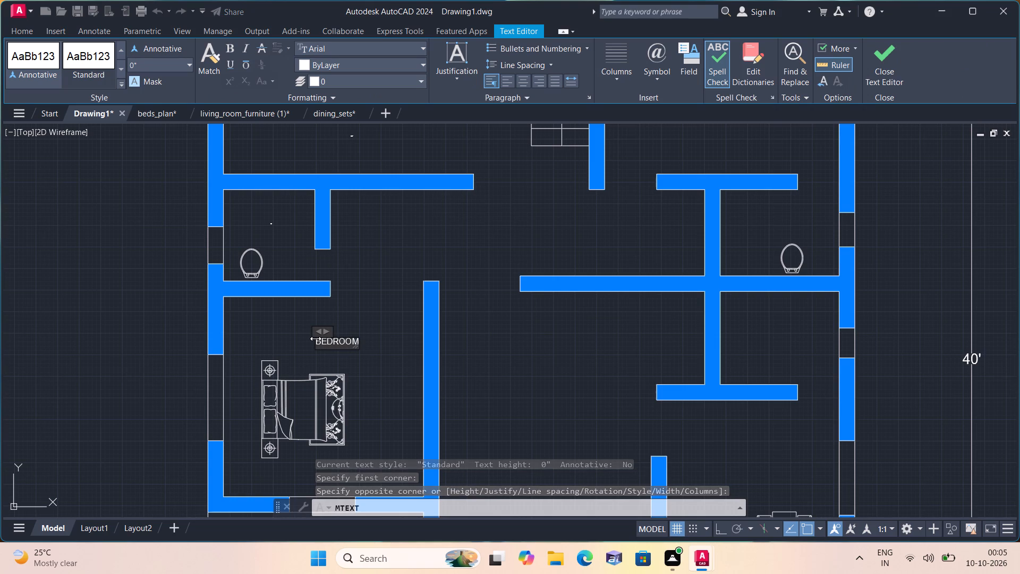
key(Return)
text(10.)
key(1)
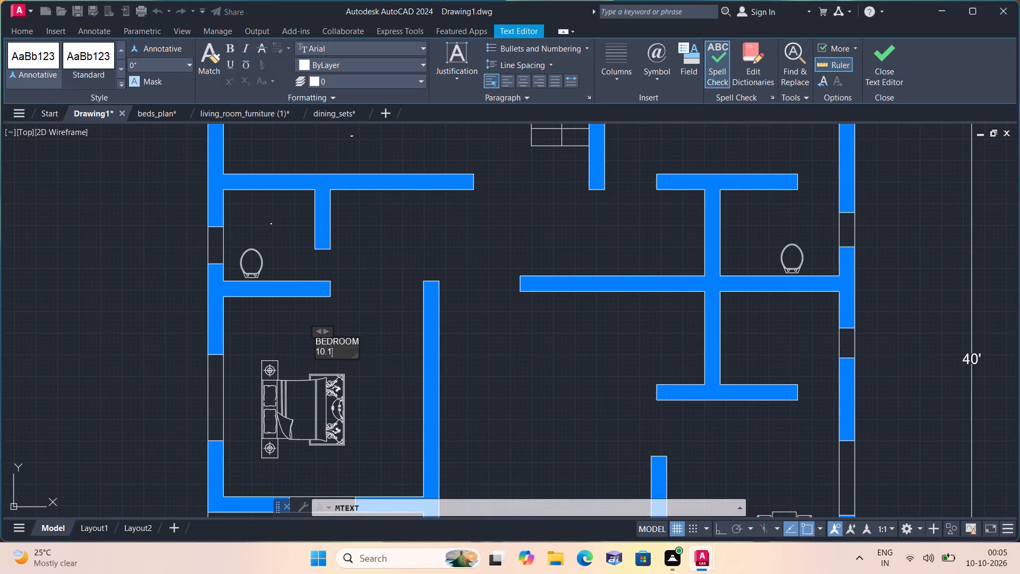
key(x)
text(9.8)
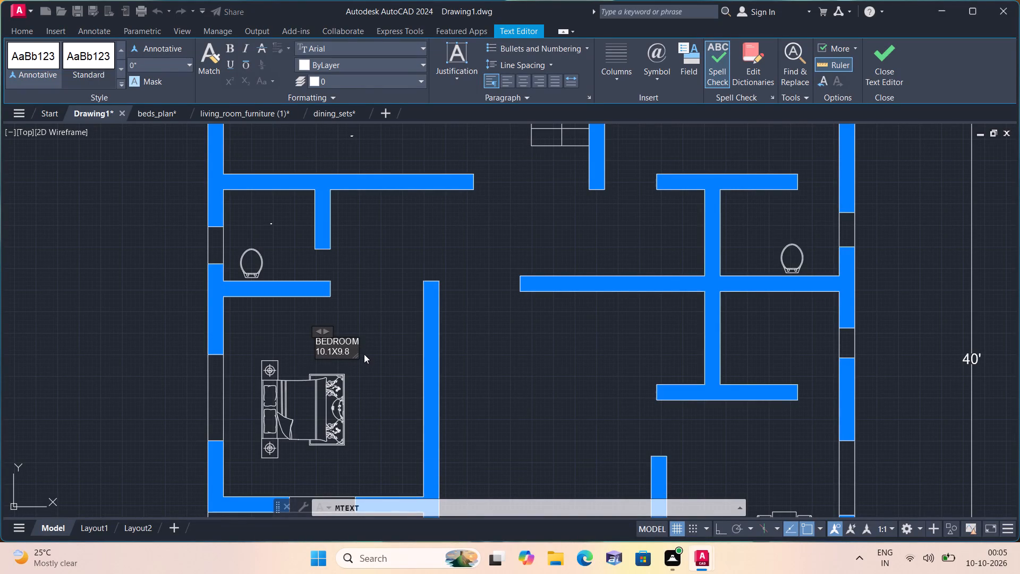
click(364, 354)
Add a multiline text label reading PORCH in the open area below the lower-left bedroom.
middle_drag(360, 356, 342, 260)
key(space)
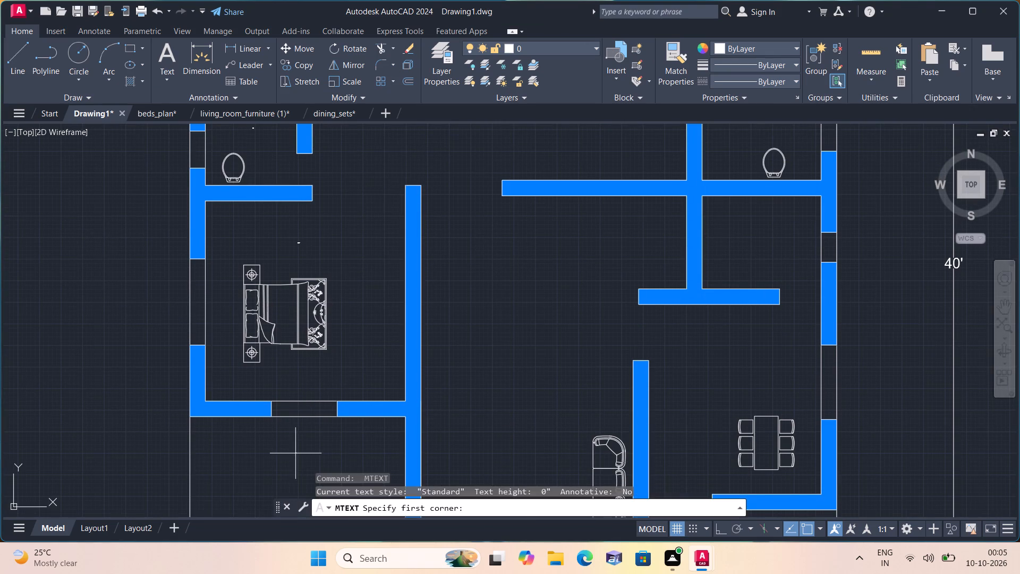
middle_drag(291, 447, 324, 314)
triple_click(311, 390)
text(PORCH)
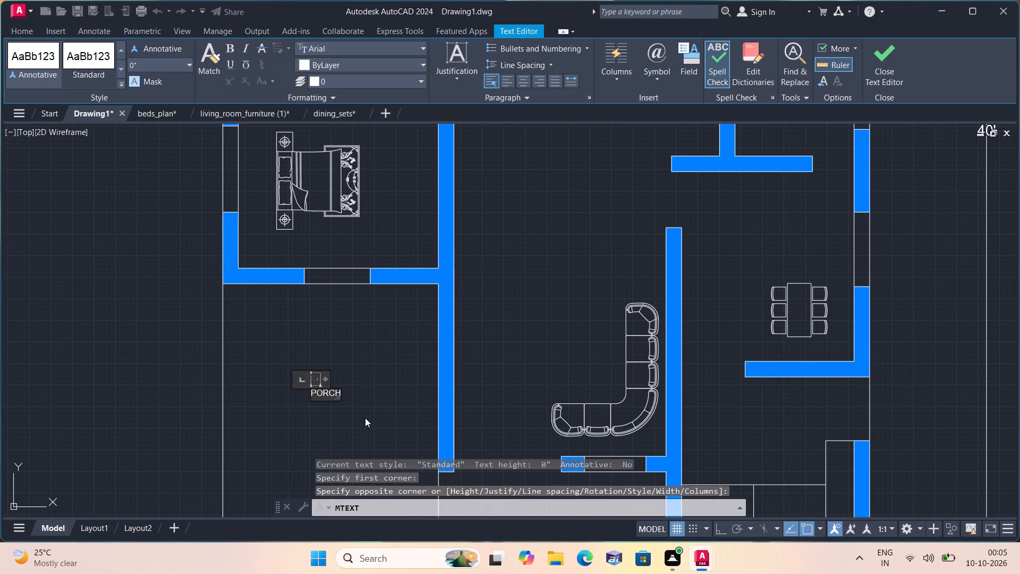
click(365, 418)
Add a multiline text label reading LIVING with 10.3X19.0 on a second line, in the central living area above the sofa.
middle_drag(372, 403, 253, 428)
scroll(253, 428, down, 1)
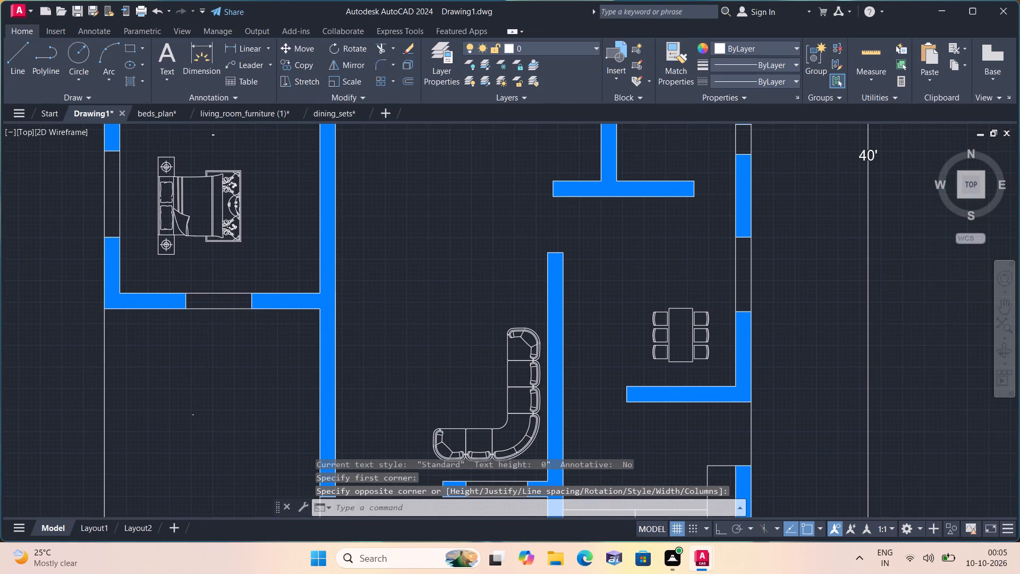
scroll(253, 428, down, 1)
key(space)
triple_click(320, 357)
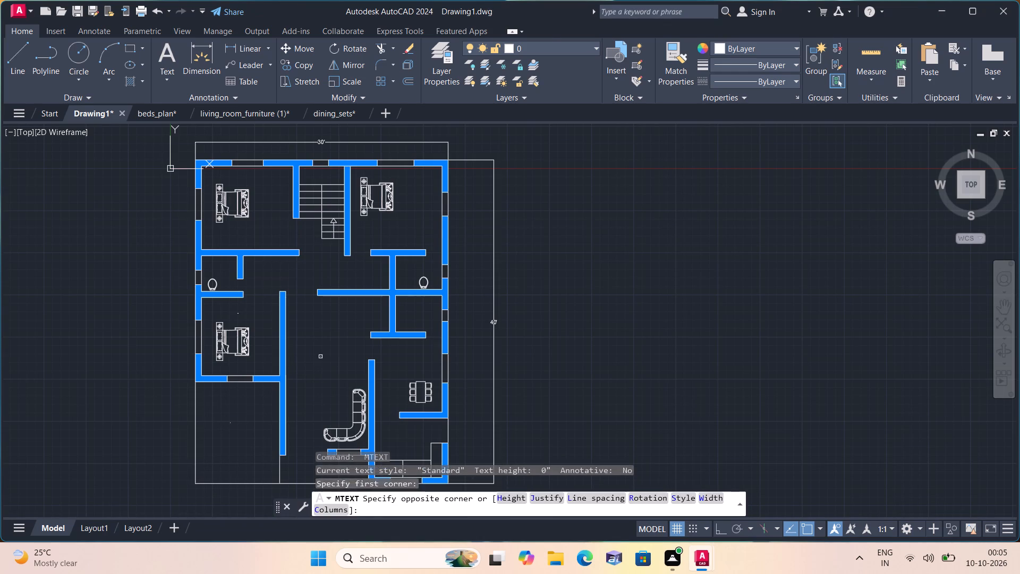
text(LIVING)
key(Return)
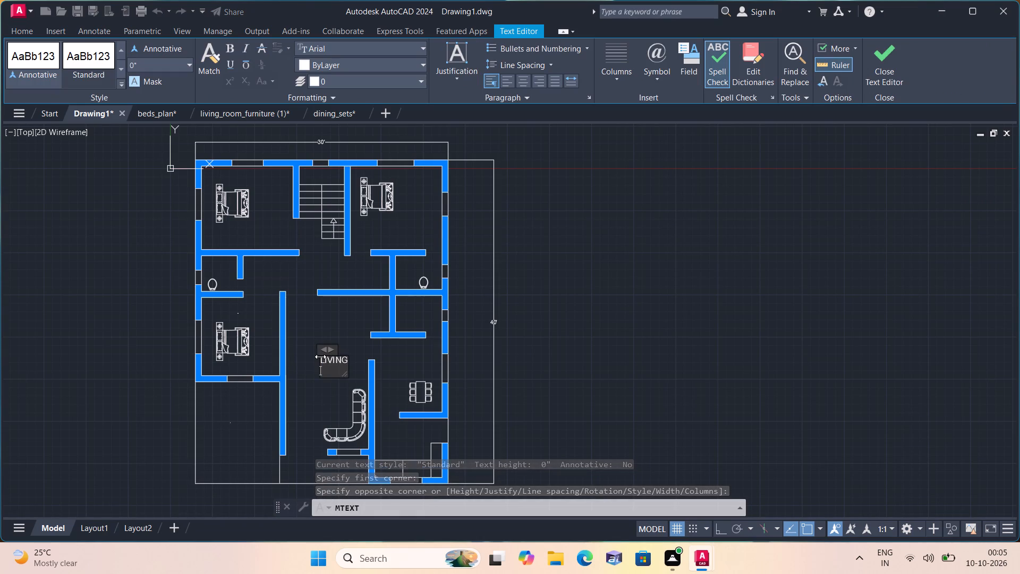
text(10.3)
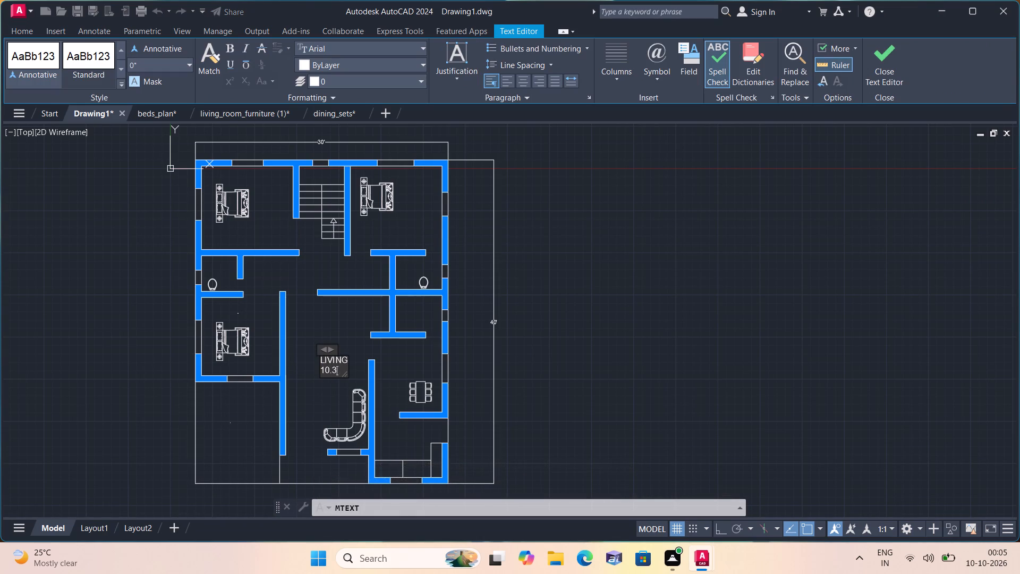
key(x)
text(19.0)
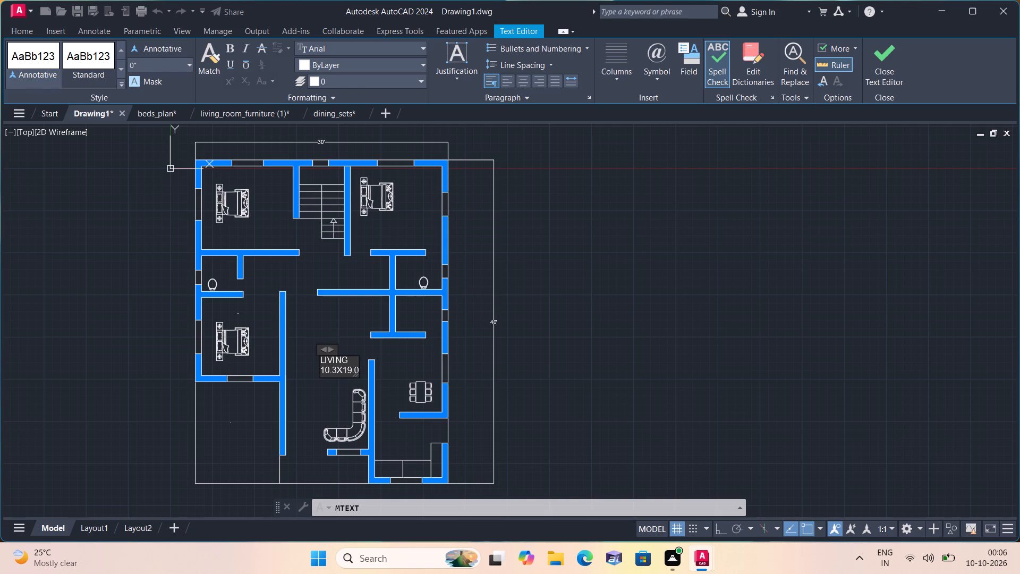
click(330, 340)
Add a multiline text label reading SIT OUT and 10.3X3.6 in the open area below the sofa, widening its frame to keep SIT OUT on one line.
middle_drag(330, 340, 348, 242)
scroll(333, 377, up, 1)
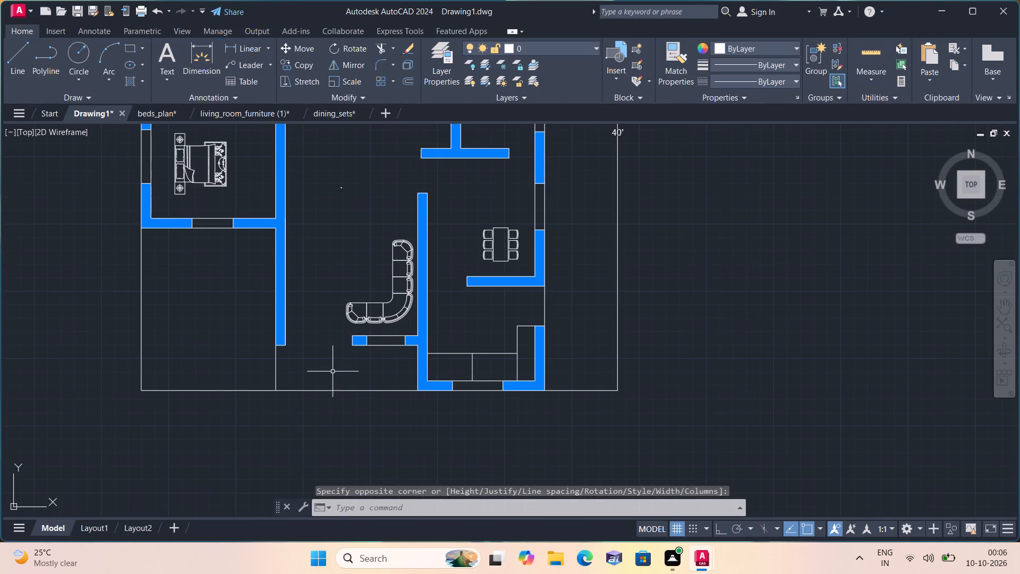
key(space)
triple_click(333, 370)
text(SIT)
key(space)
text(OUT)
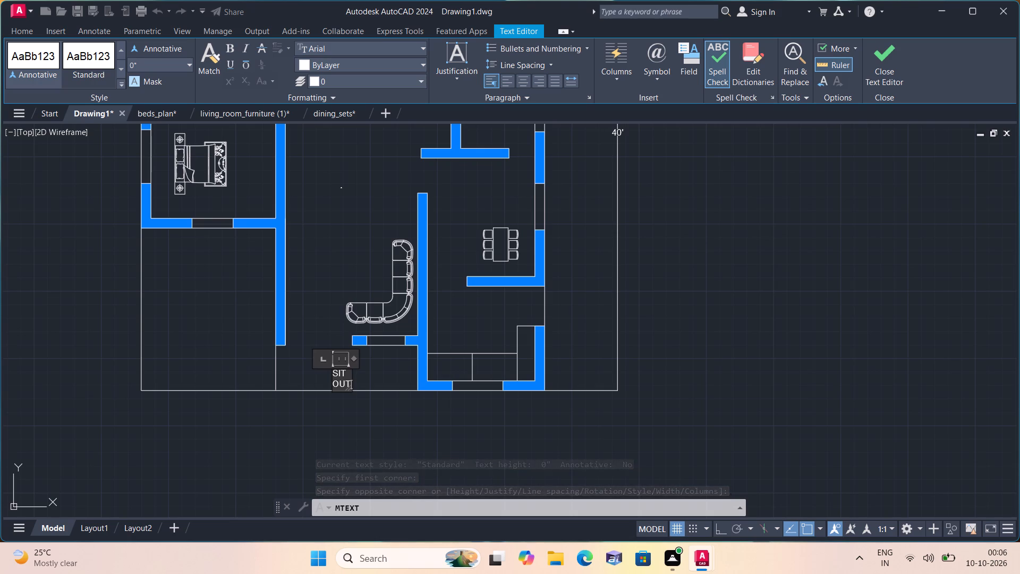
key(BackSpace)
key(BackSpace)
key(BackSpace)
key(BackSpace)
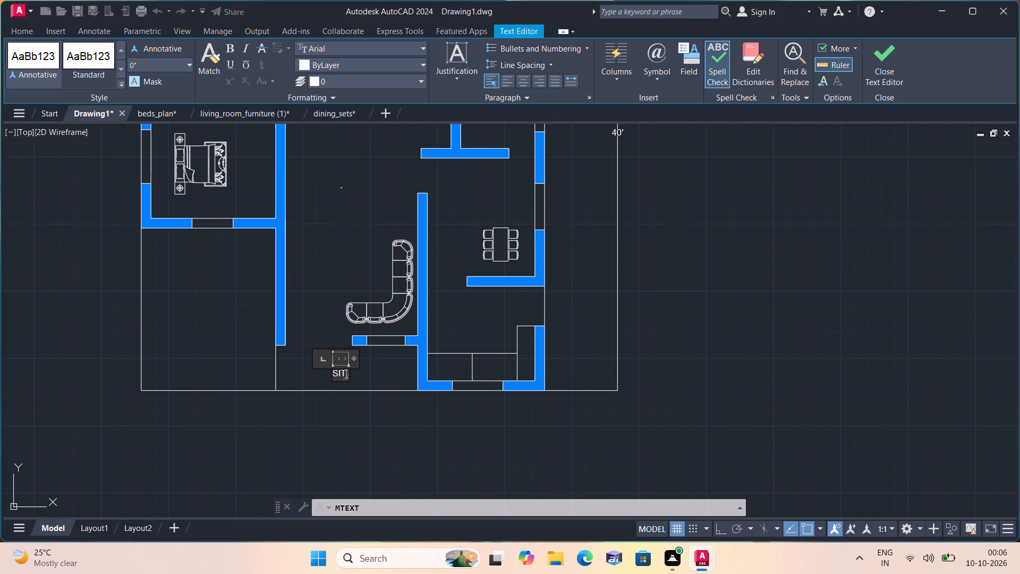
key(space)
scroll(359, 384, up, 3)
drag(280, 362, 350, 364)
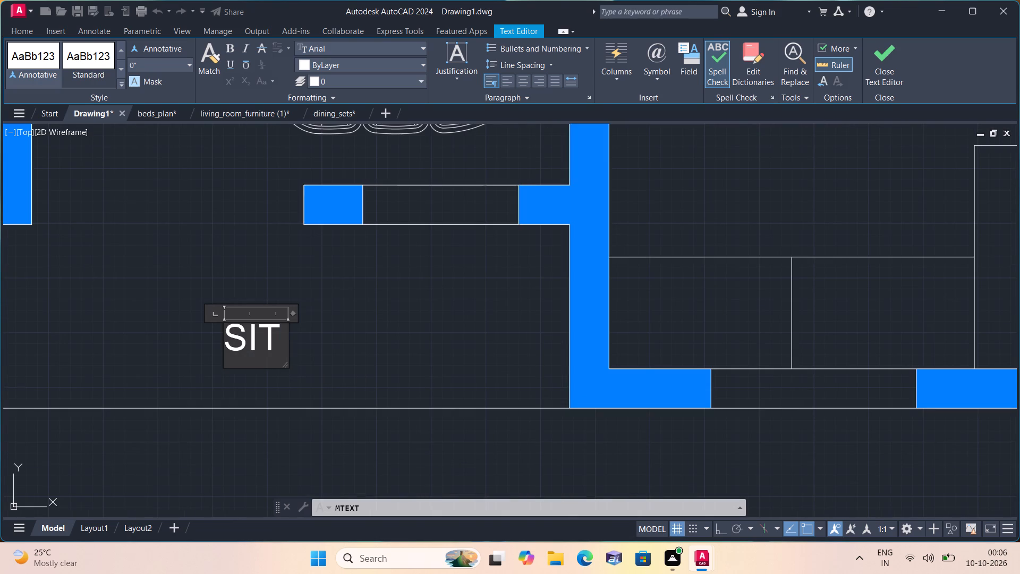
drag(350, 364, 385, 360)
drag(288, 368, 443, 372)
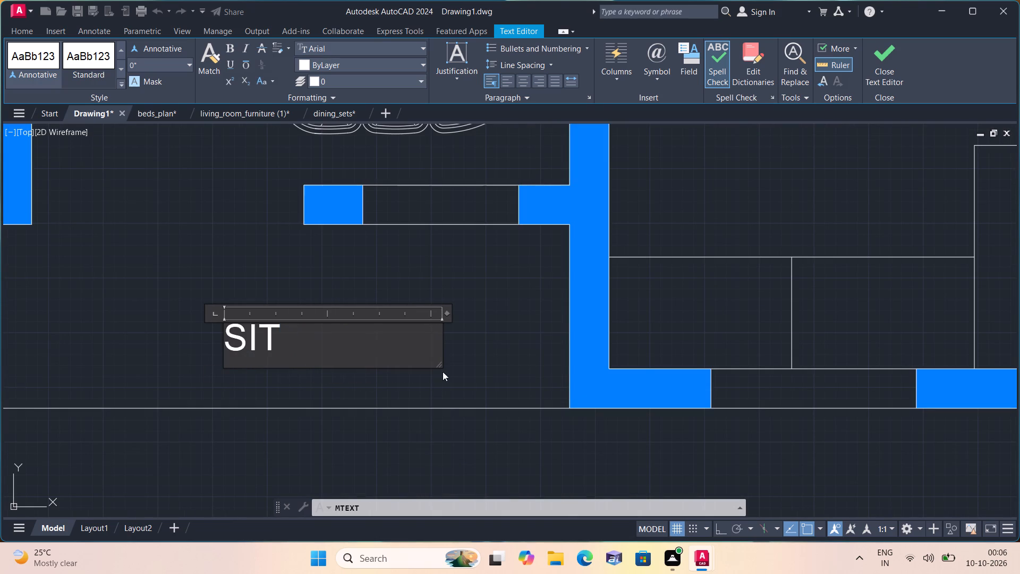
click(291, 337)
text(OUT)
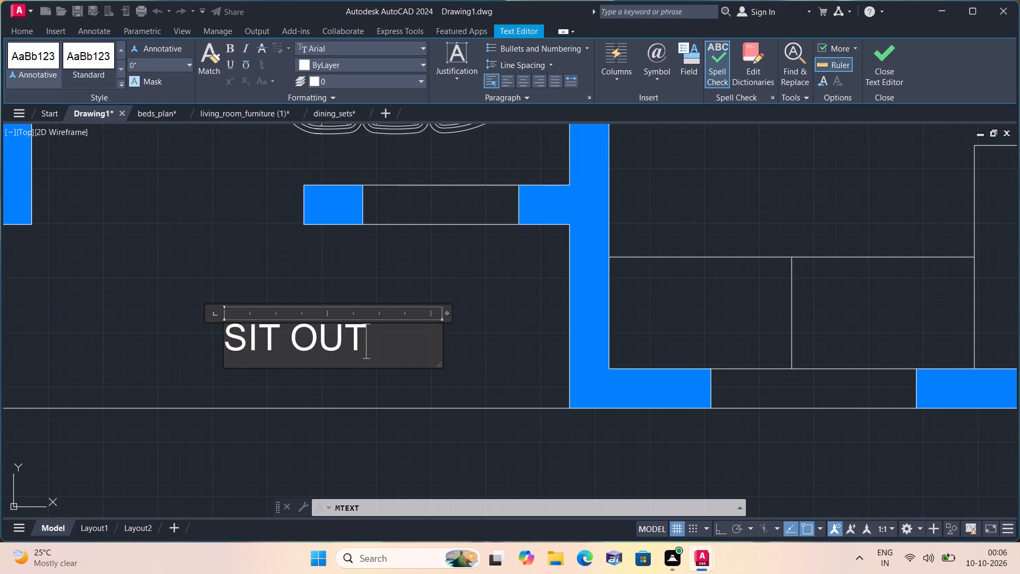
key(Return)
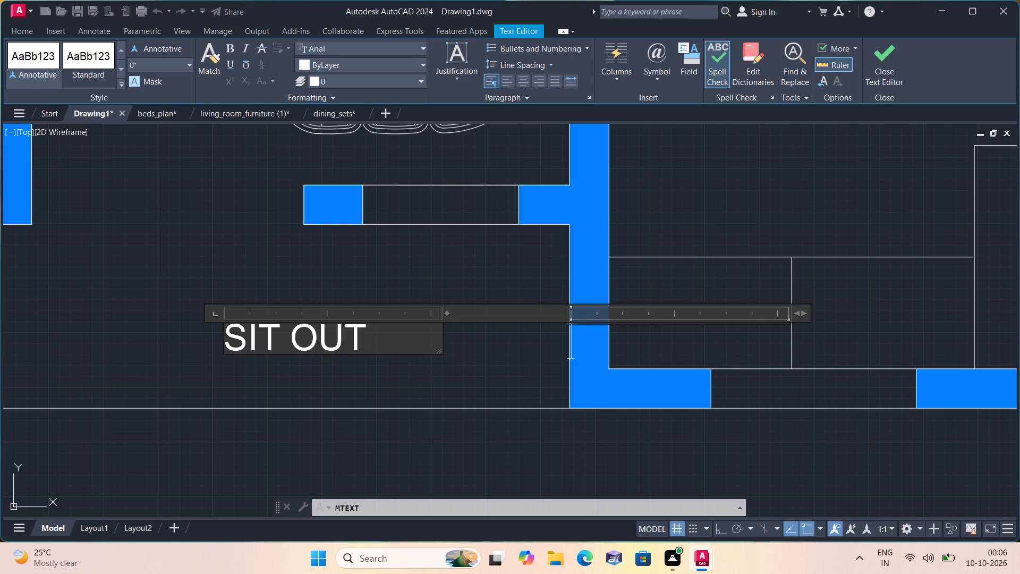
key(Return)
click(373, 339)
key(Return)
text(10.3)
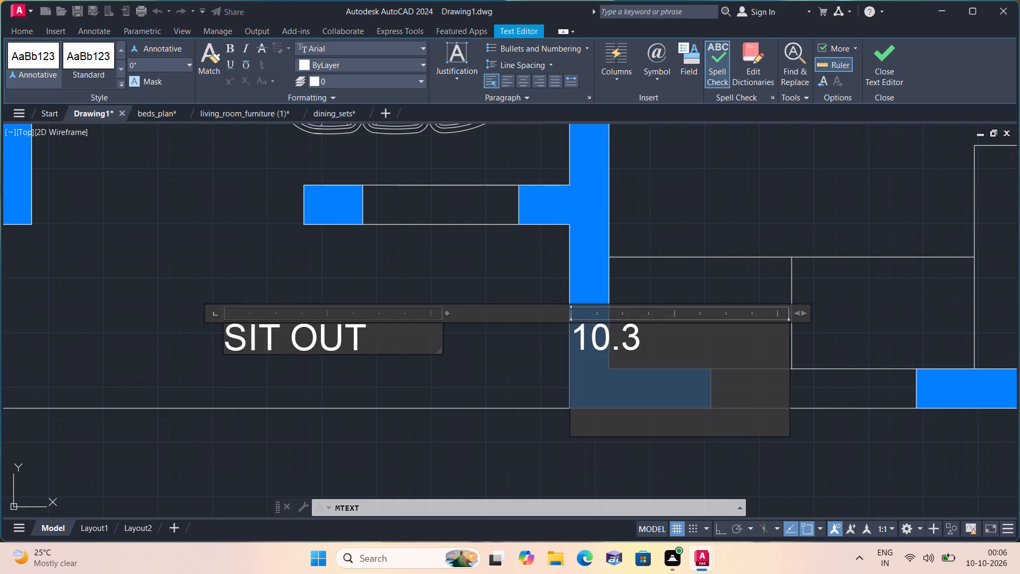
text(X3.6)
click(474, 375)
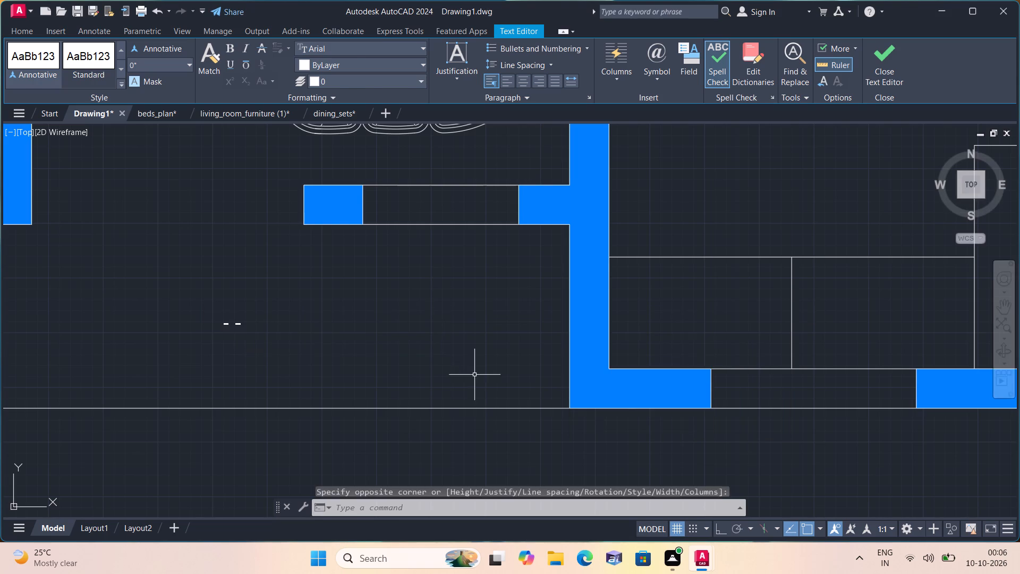
Edit the SIT OUT label and enlarge its text frame so 10.3X3.6 sits on the line below the name.
scroll(474, 375, down, 1)
scroll(325, 352, up, 5)
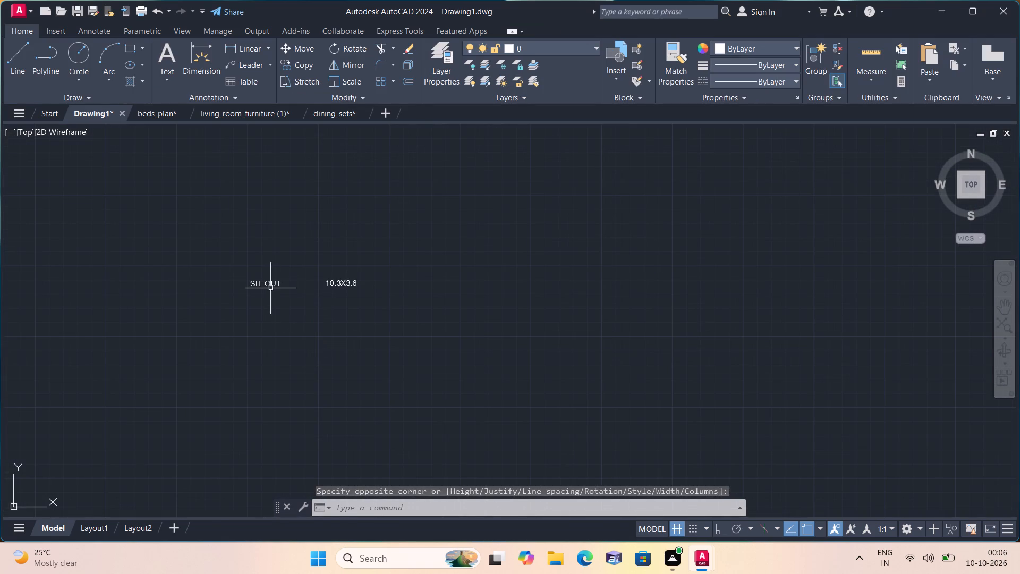
click(268, 282)
right_click(283, 296)
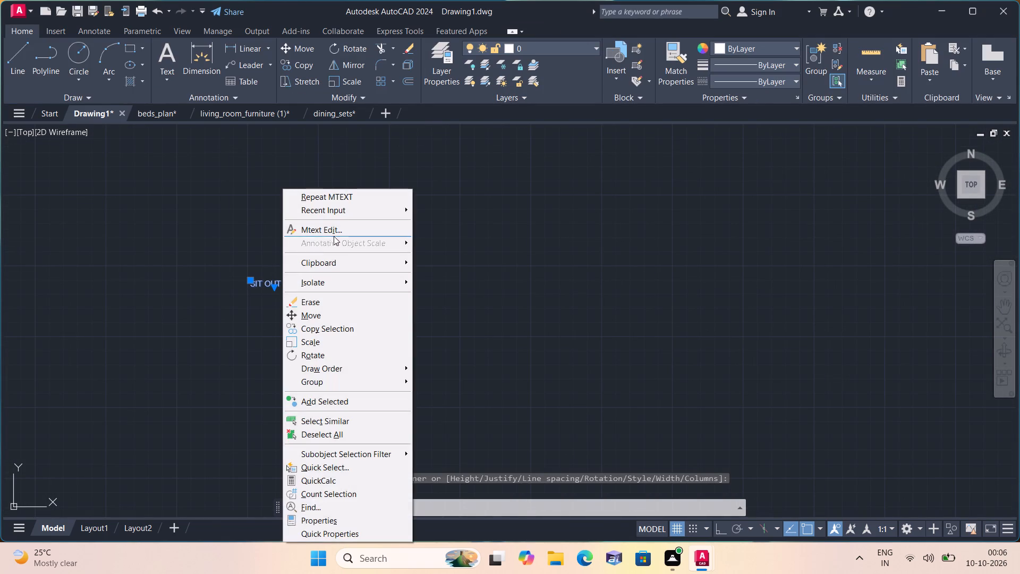
click(334, 230)
drag(295, 281, 322, 308)
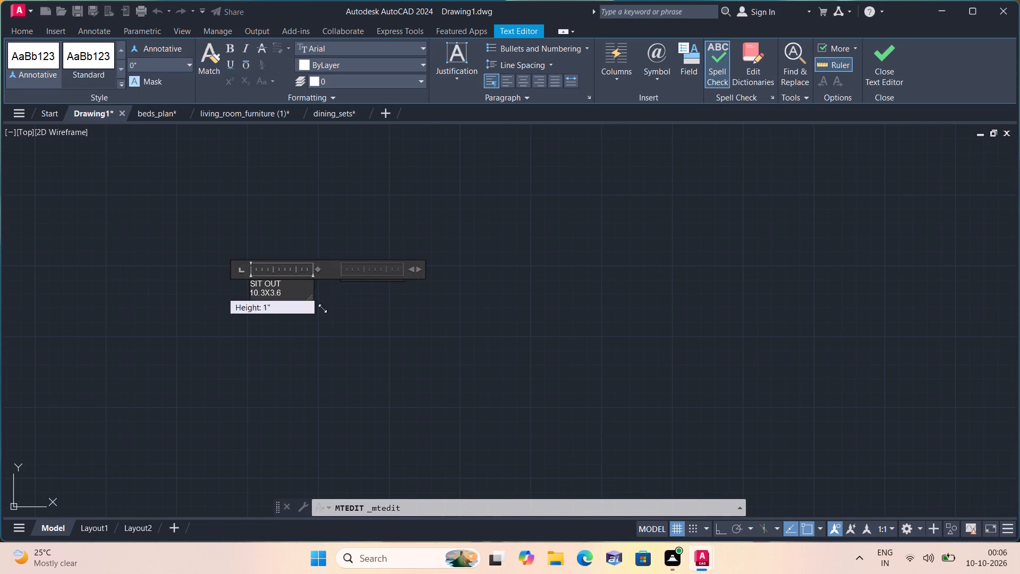
drag(322, 308, 404, 351)
click(465, 318)
Add a multiline text label reading KITCHEN with 8.4X8.5 on a second line, above the counter in the lower-right room.
scroll(466, 318, down, 2)
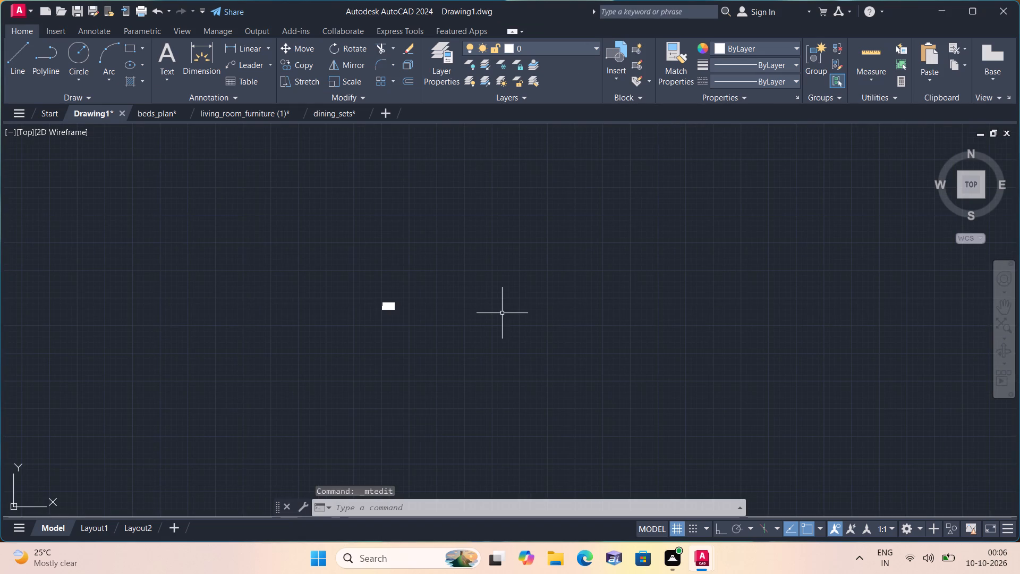
middle_drag(503, 313, 396, 337)
scroll(421, 334, down, 4)
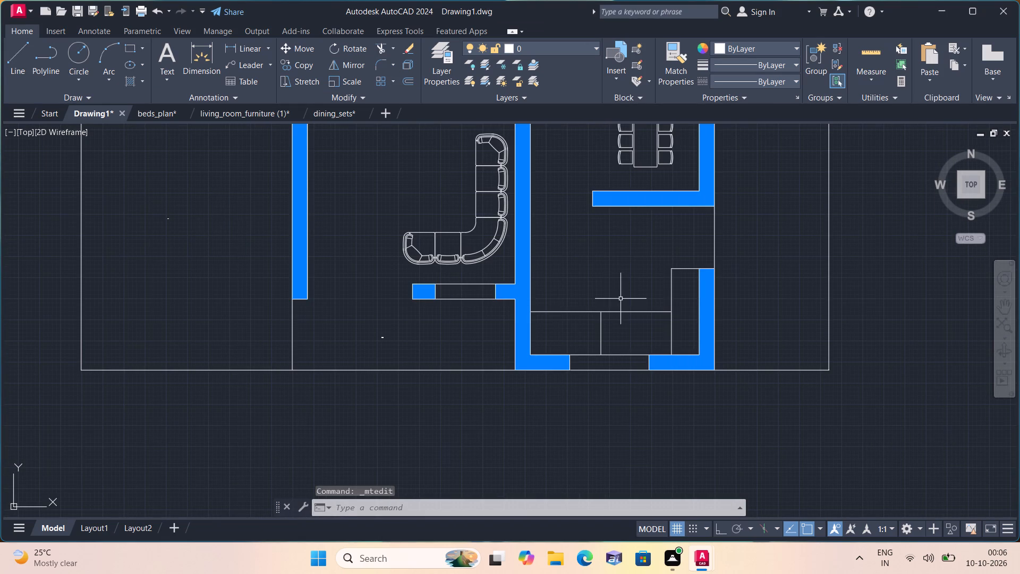
text(MT)
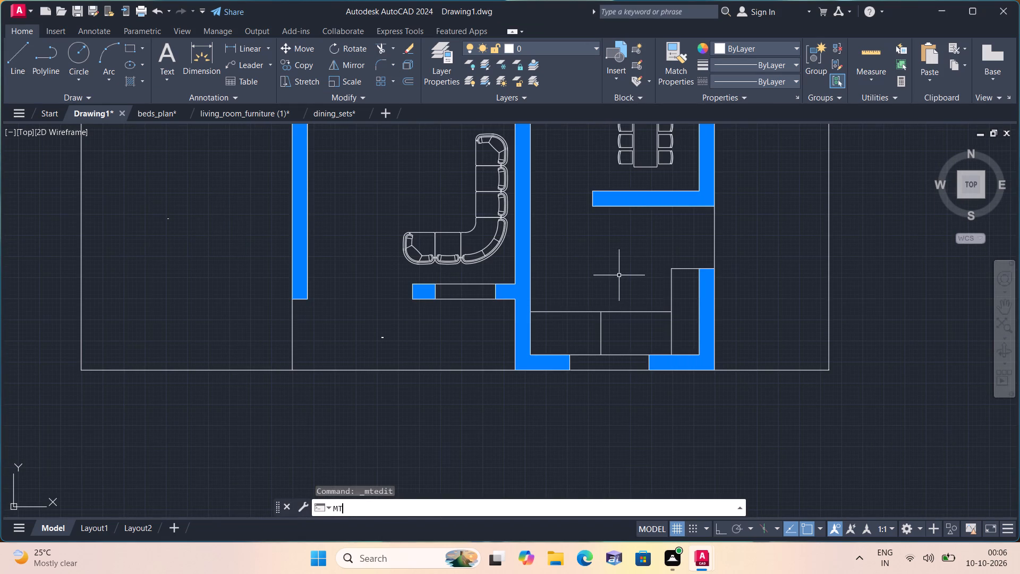
key(space)
triple_click(603, 271)
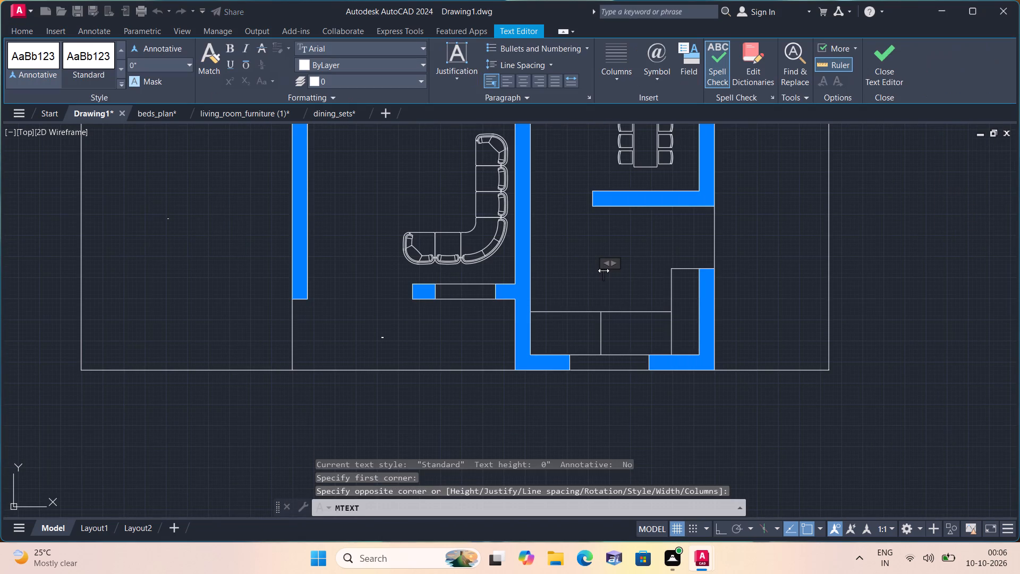
text(KITC)
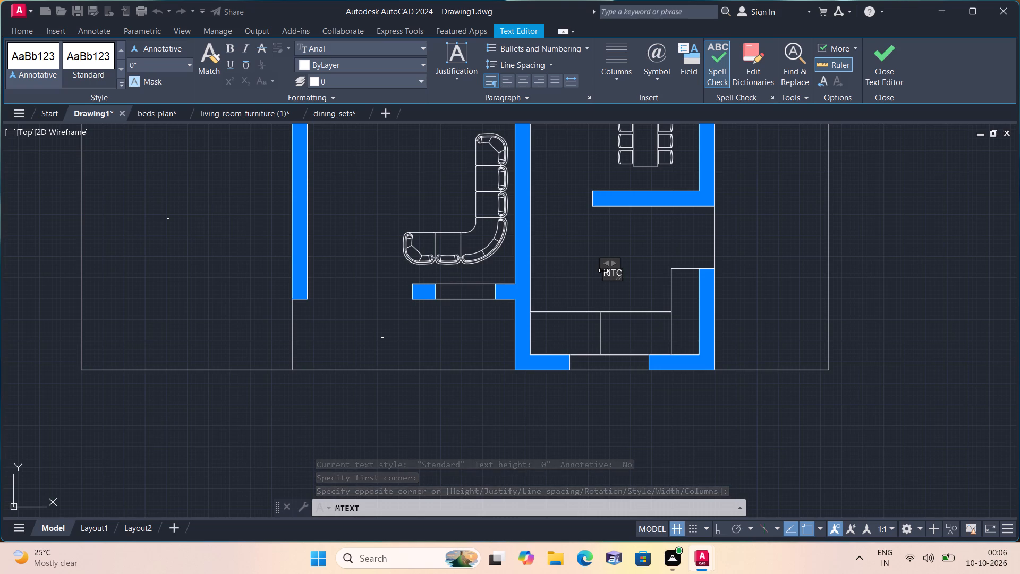
text(HEN)
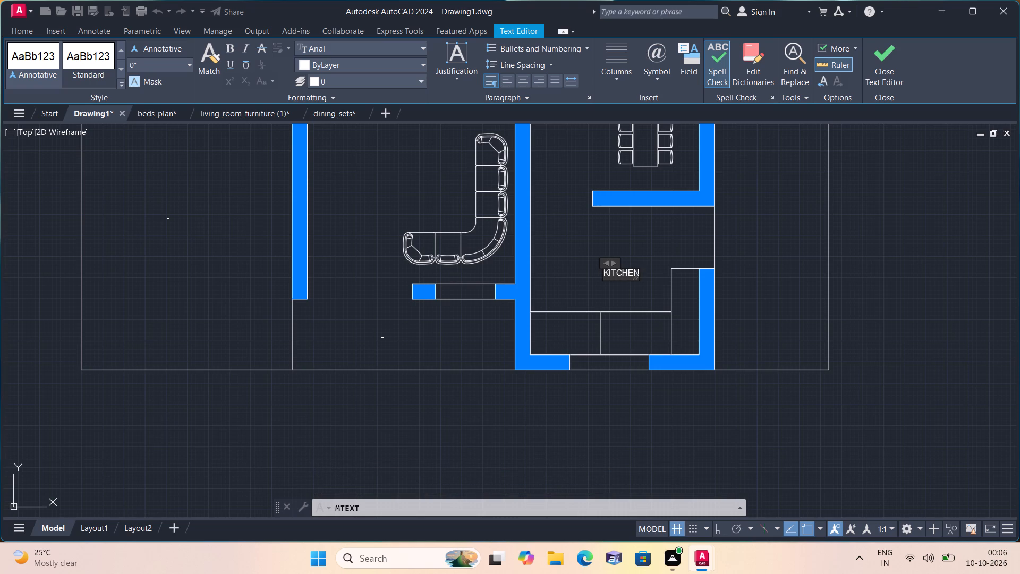
key(Return)
text(8.4)
text(X8.5)
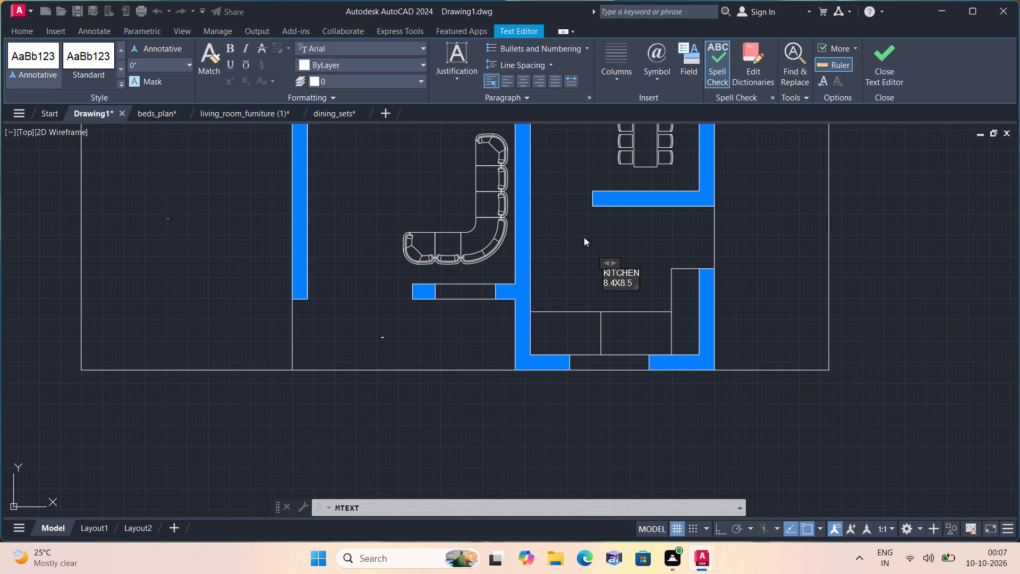
click(584, 238)
Add a multiline text label reading DINING with 8.4X9.2 on a second line, beside the dining table.
middle_drag(584, 239, 593, 339)
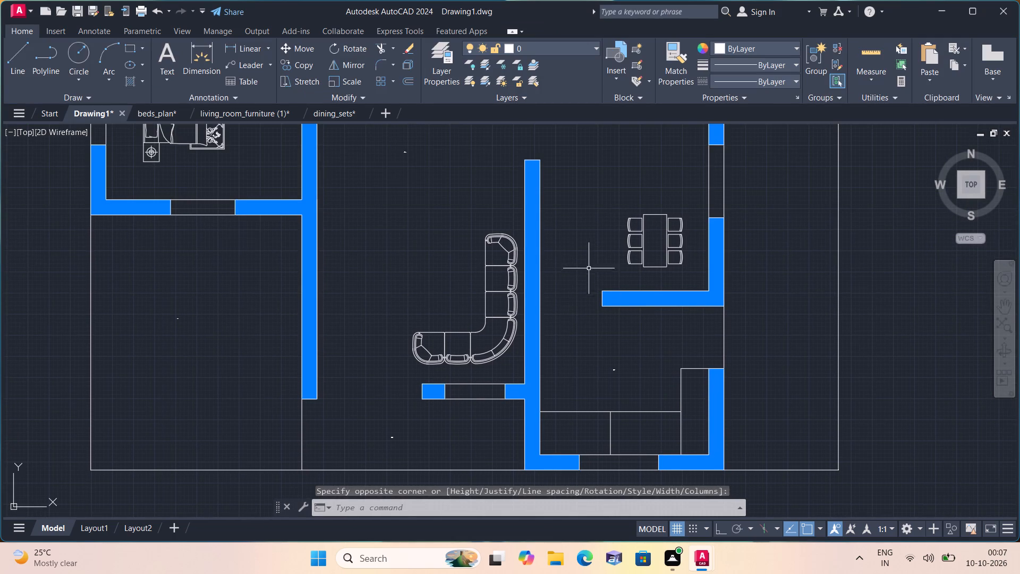
middle_drag(585, 240, 607, 343)
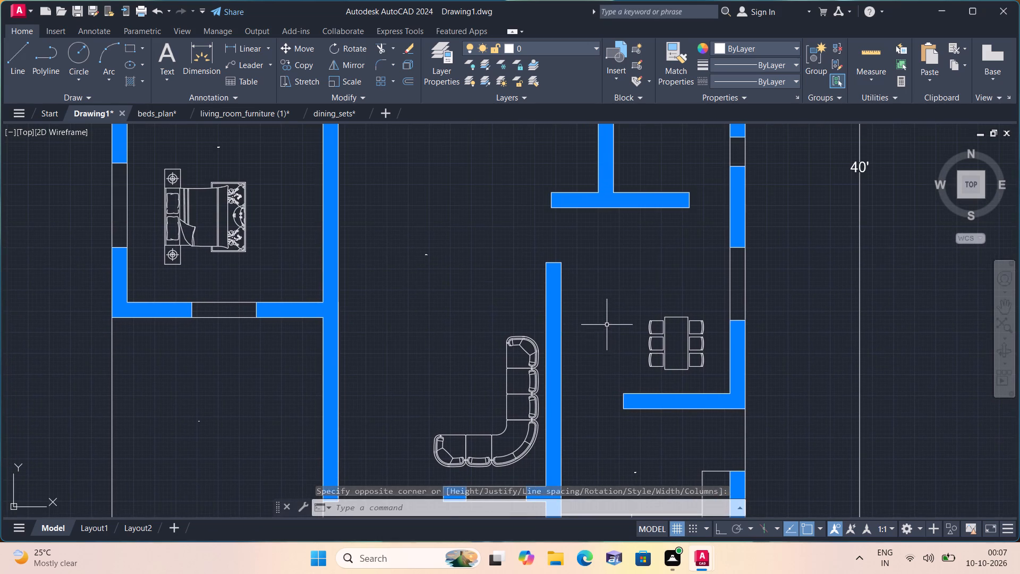
key(space)
triple_click(607, 317)
text(DINING)
key(Return)
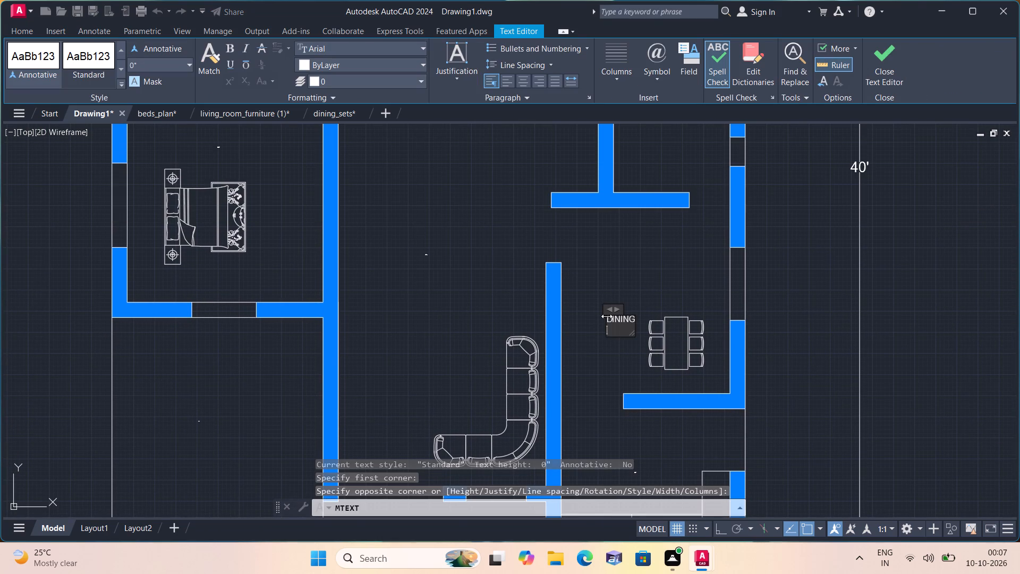
text(8.4)
key(x)
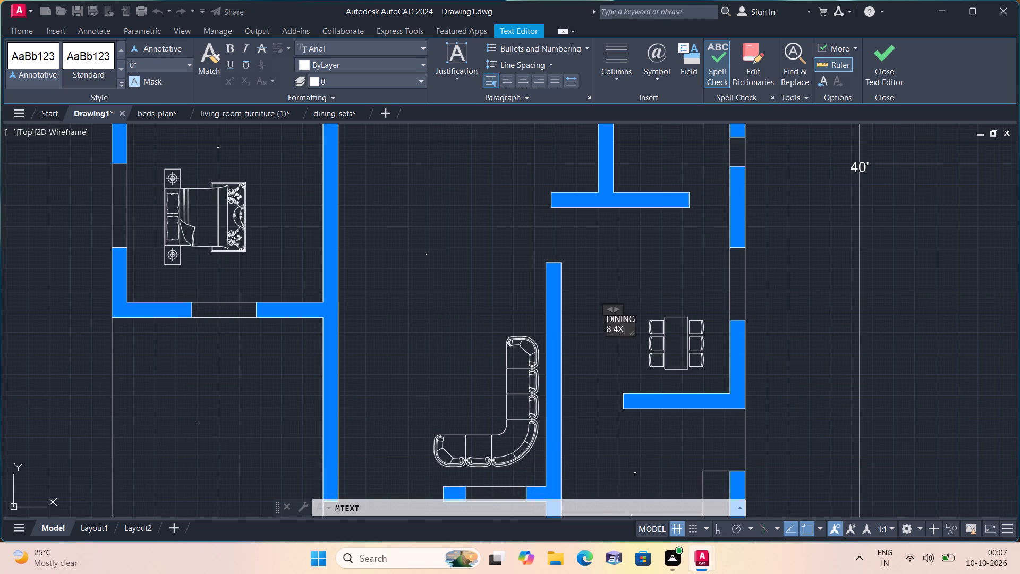
text(9.2)
click(618, 286)
Add a multiline text label reading STORE with ROOM on a second line, in the small room above the dining area.
middle_drag(618, 285, 647, 411)
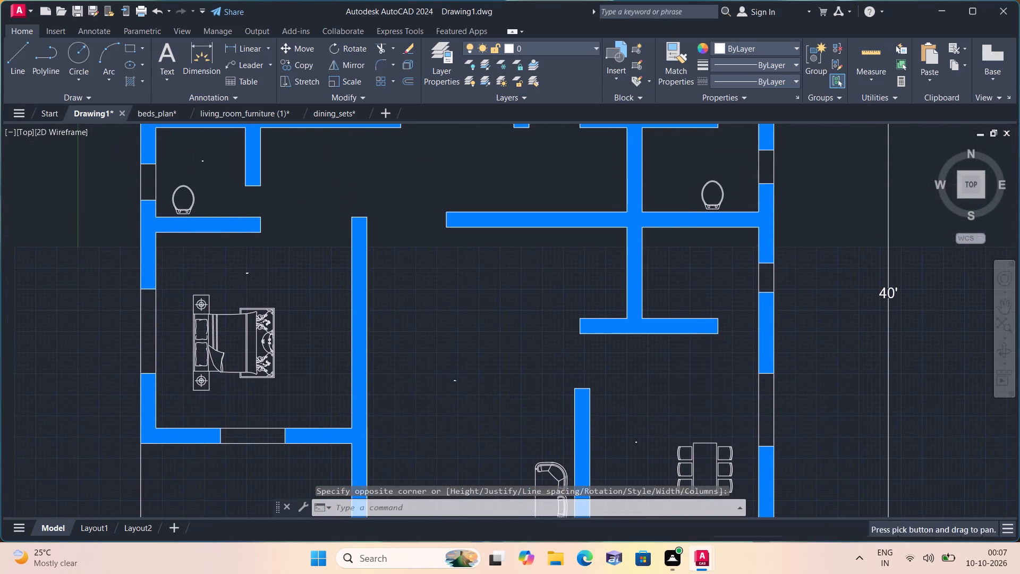
middle_drag(647, 411, 647, 411)
key(space)
triple_click(676, 271)
text(STORE)
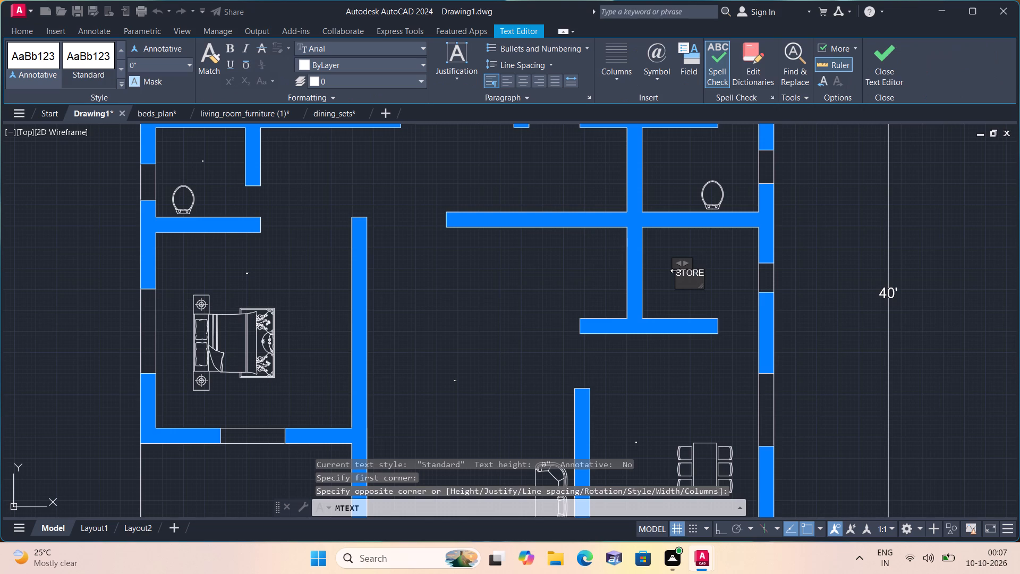
key(Return)
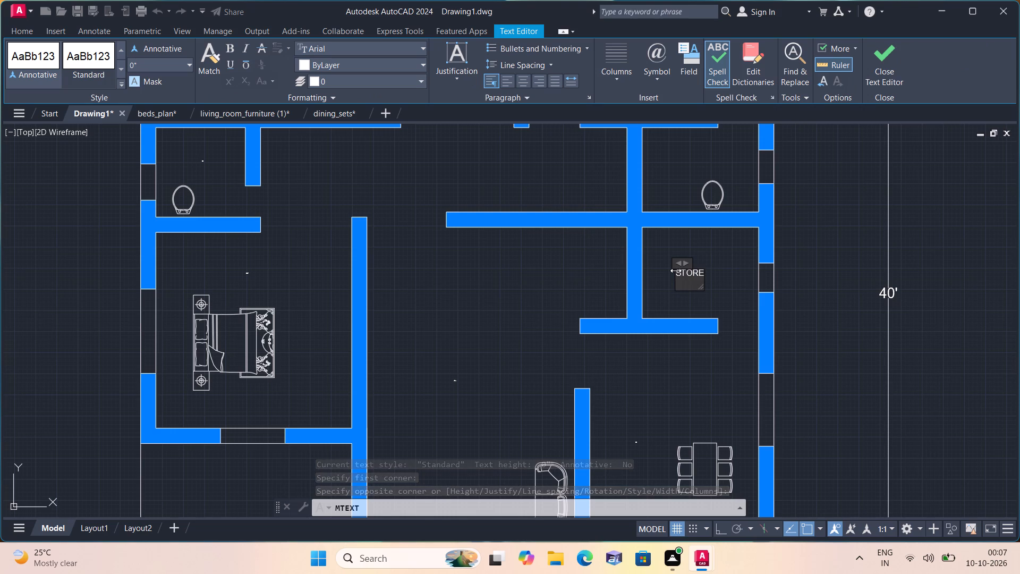
text(ROOM)
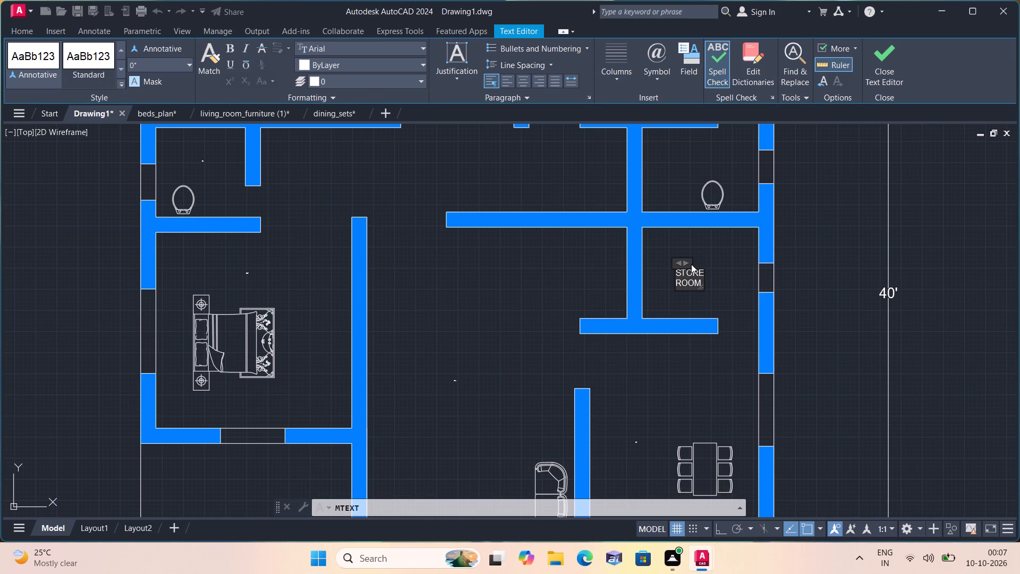
click(696, 255)
Add a multiline text label reading TOILET with 5.9X4.2 on a second line, in the toilet above the store room.
middle_drag(701, 239, 703, 406)
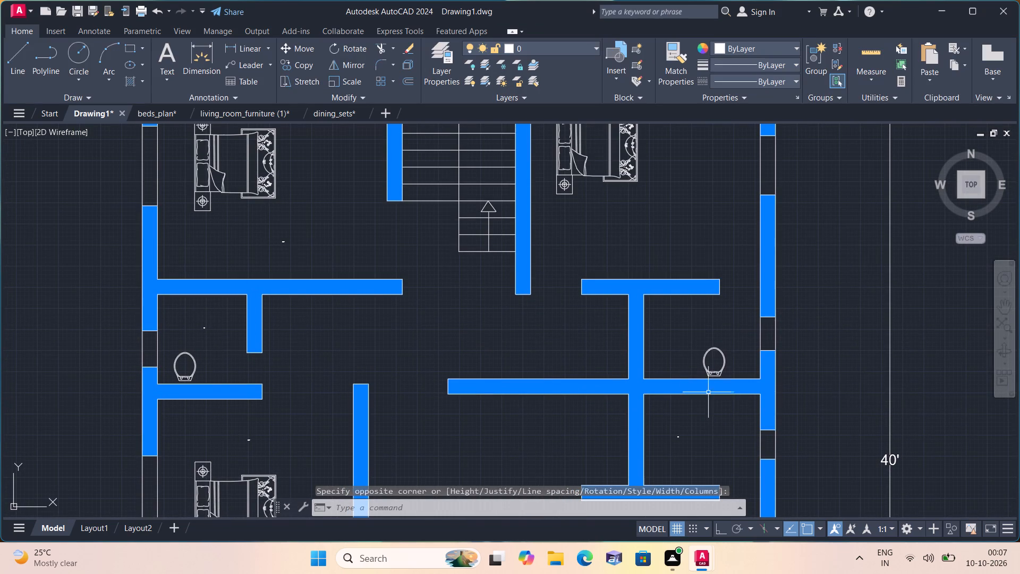
key(space)
click(681, 323)
double_click(681, 323)
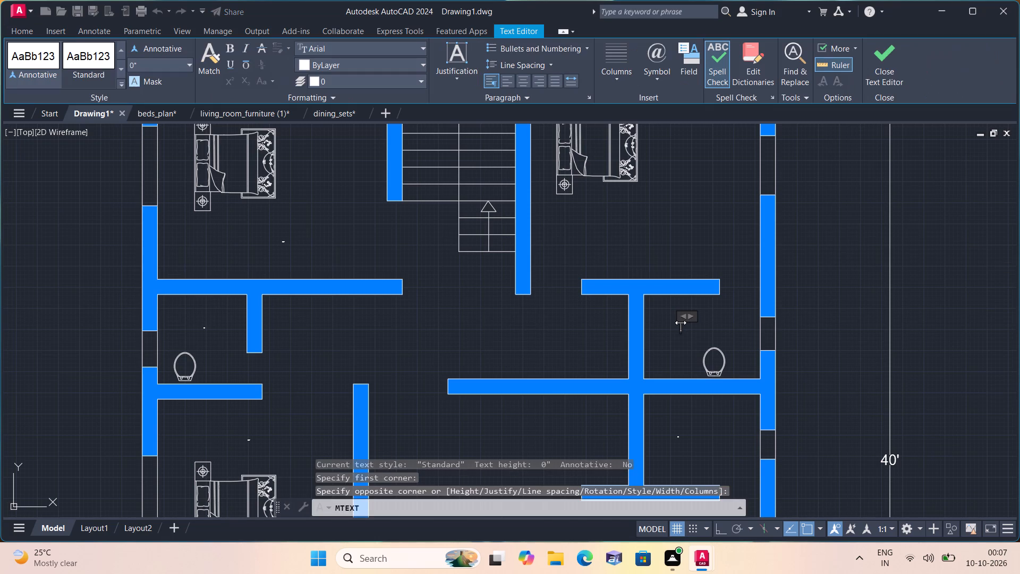
text(TOILET)
key(Return)
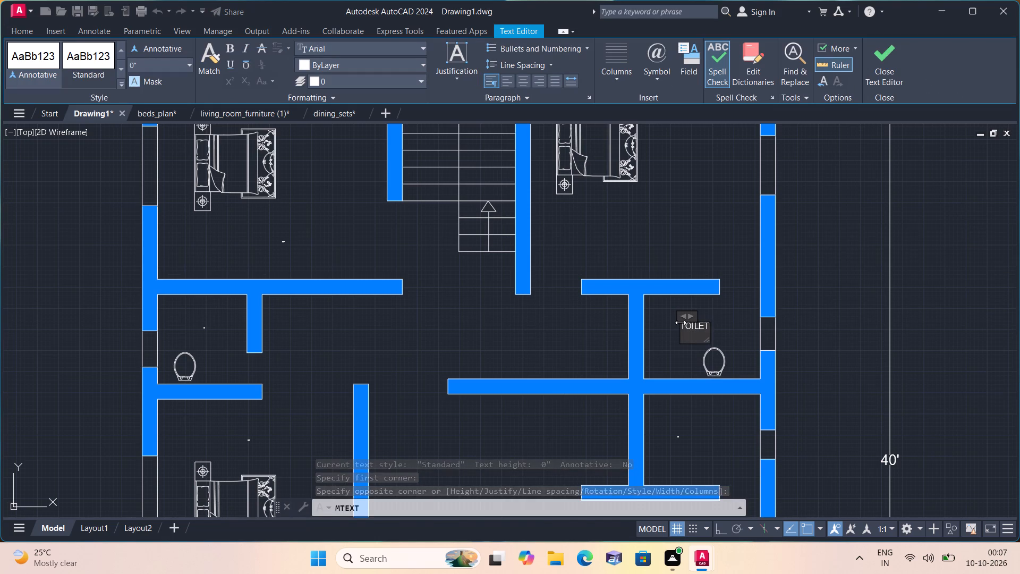
text(.9)
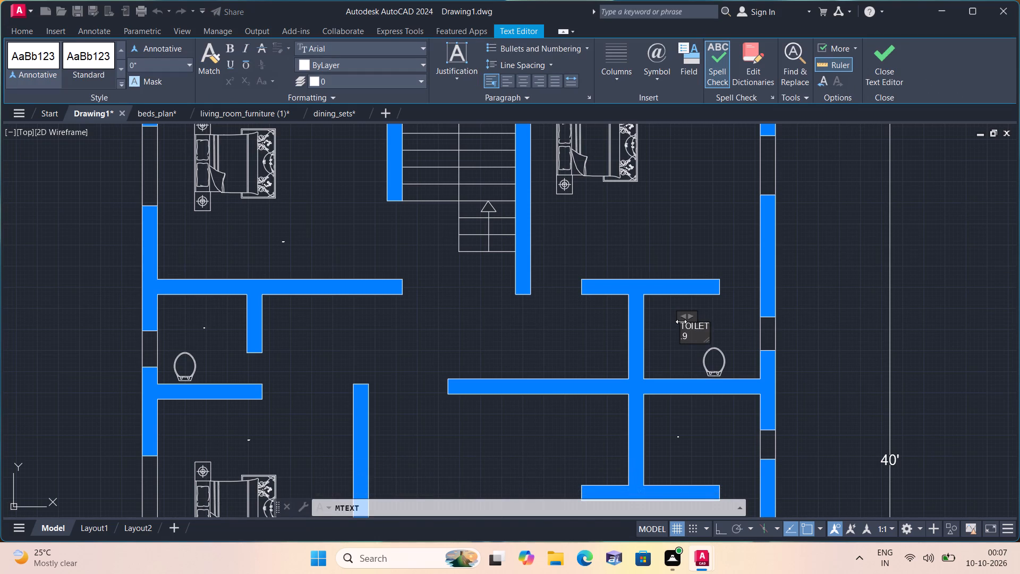
key(BackSpace)
key(BackSpace)
scroll(695, 339, up, 2)
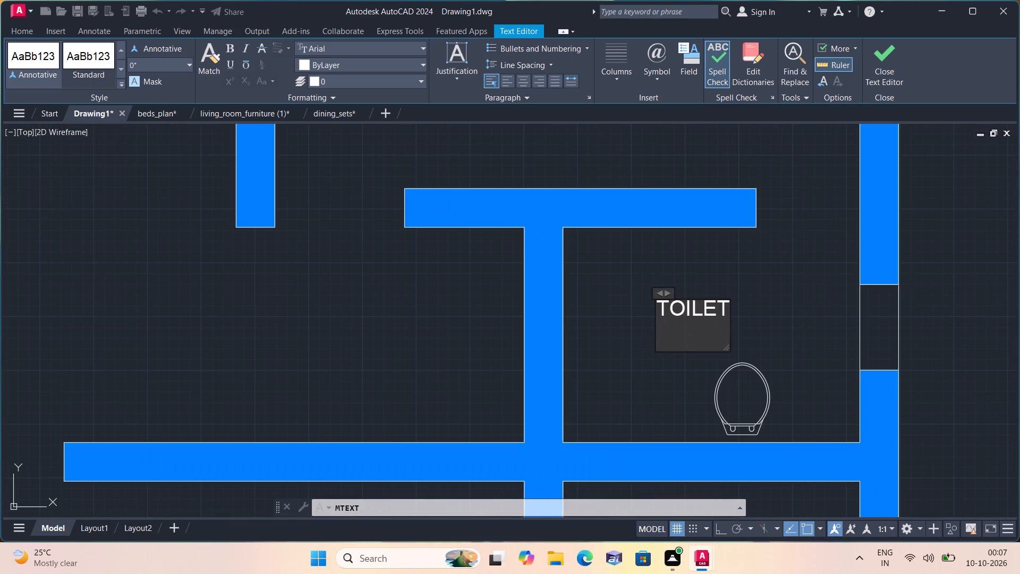
text(5.9)
key(x)
text(4.2)
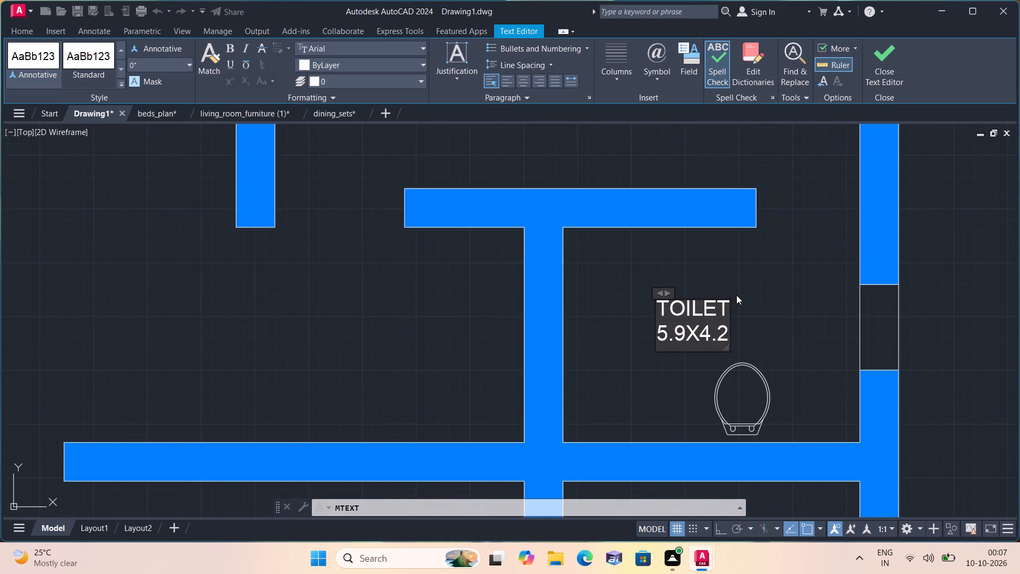
click(739, 261)
Add a multiline text label reading BEDROOM with 11.4X10.4 on a second line, below the bed to the right of the staircase.
middle_drag(732, 271, 711, 402)
scroll(713, 409, down, 2)
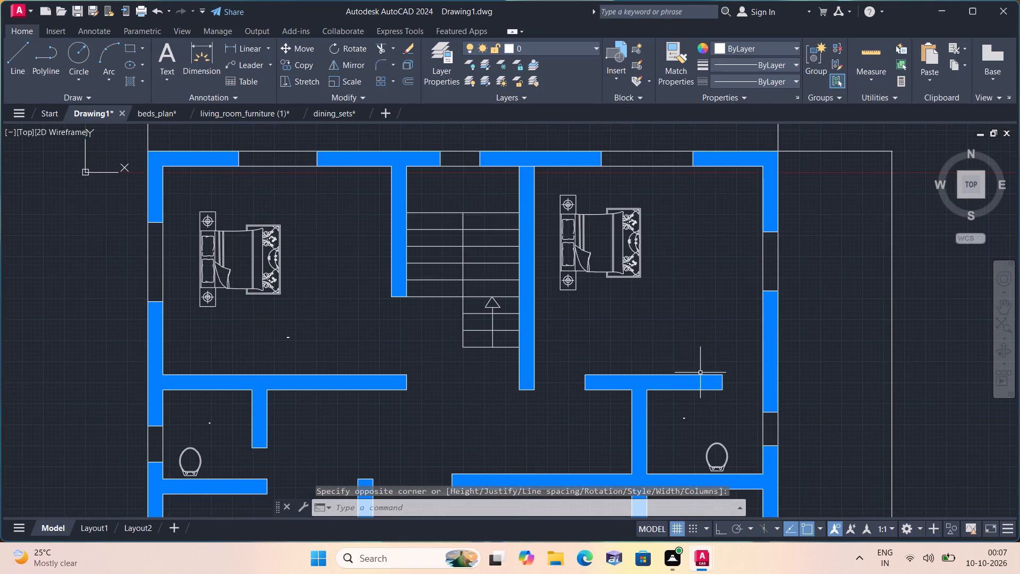
key(space)
triple_click(640, 338)
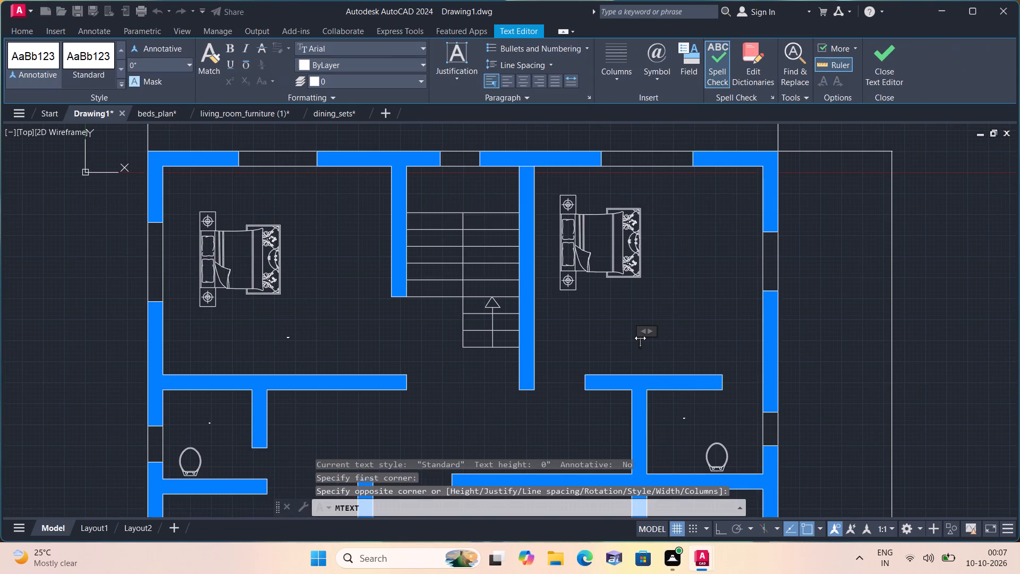
text(BEDROOM)
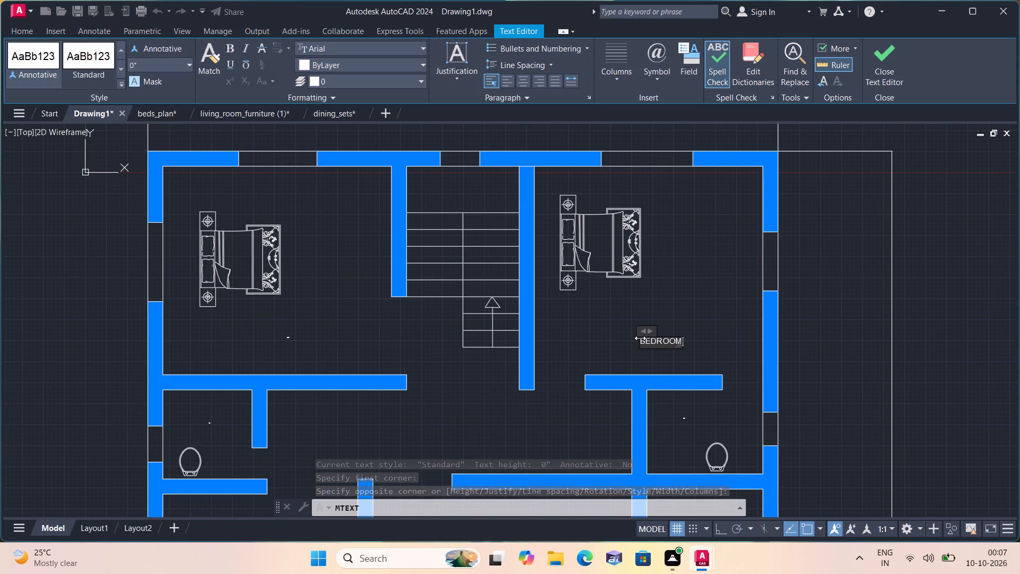
key(Return)
text(11.4X)
text(10.4)
click(633, 316)
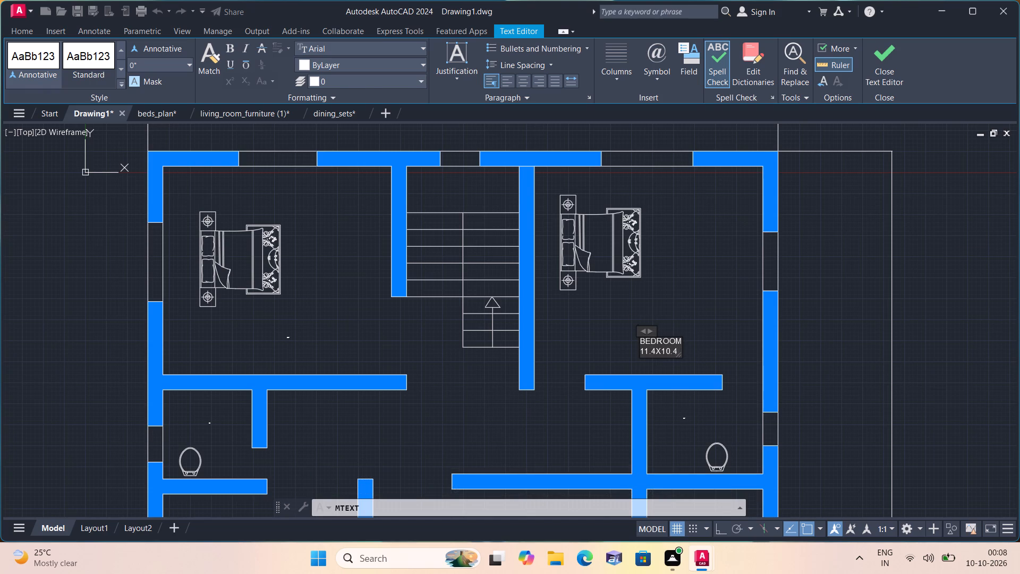
Select all multiline text labels similar to the new BEDROOM label and set their text height to 6".
click(660, 349)
click(625, 319)
right_click(625, 319)
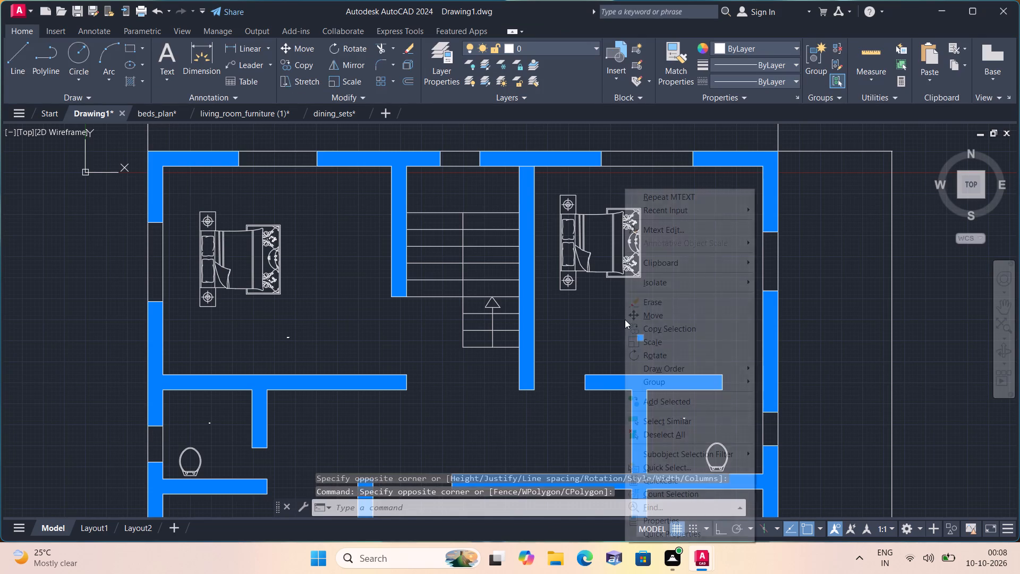
click(666, 419)
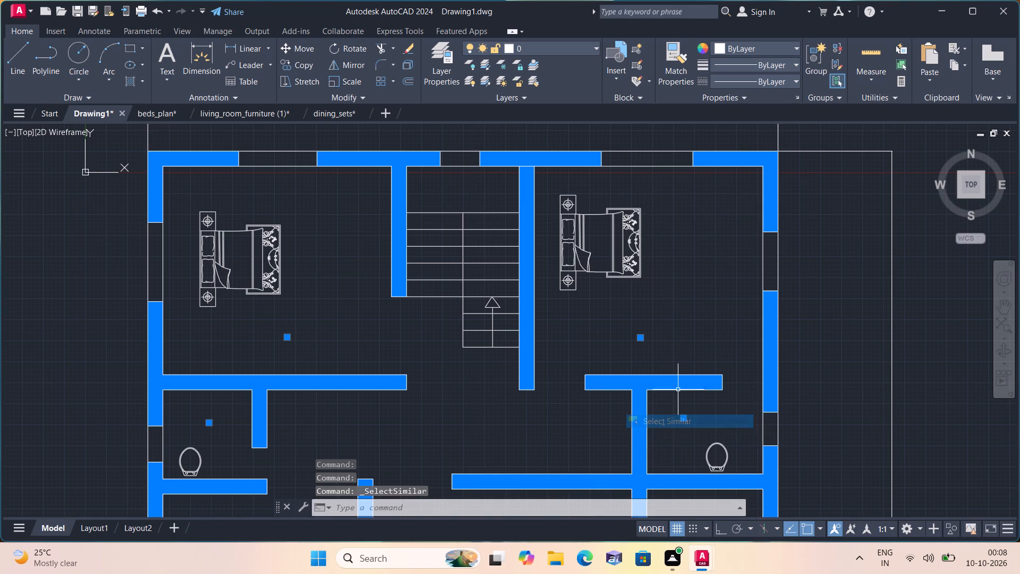
right_click(697, 314)
click(722, 289)
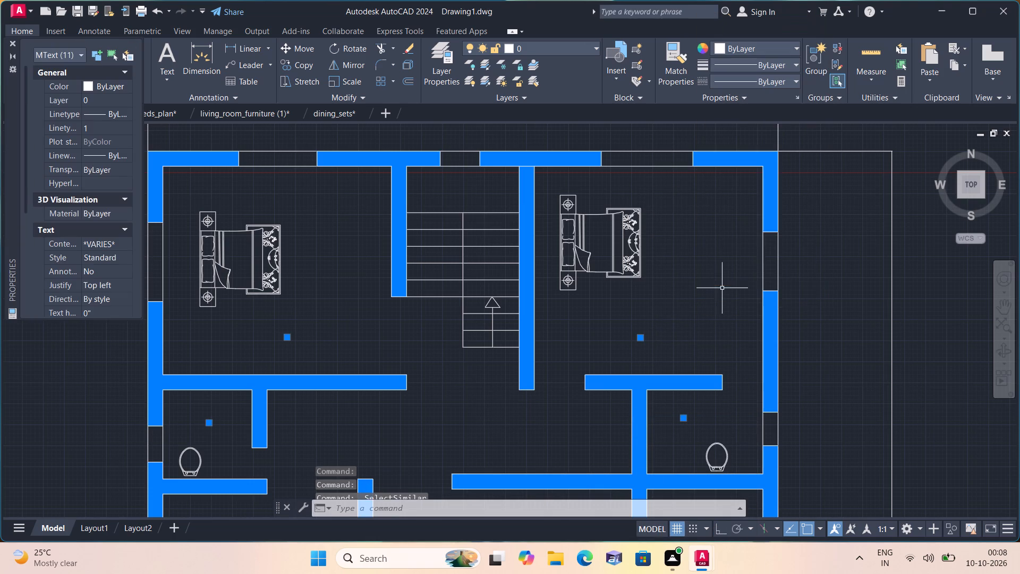
click(100, 311)
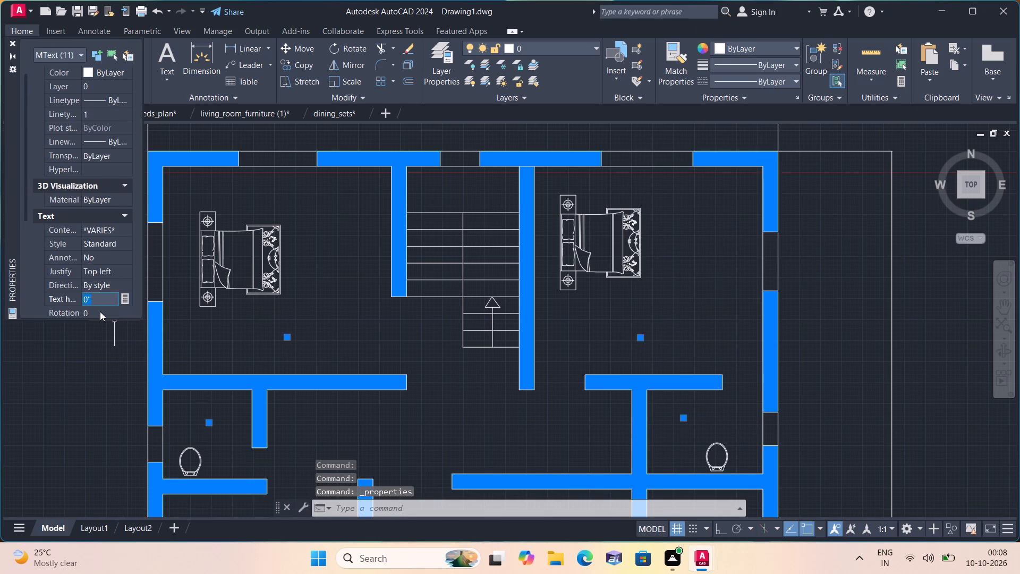
key(BackSpace)
text(6")
click(335, 289)
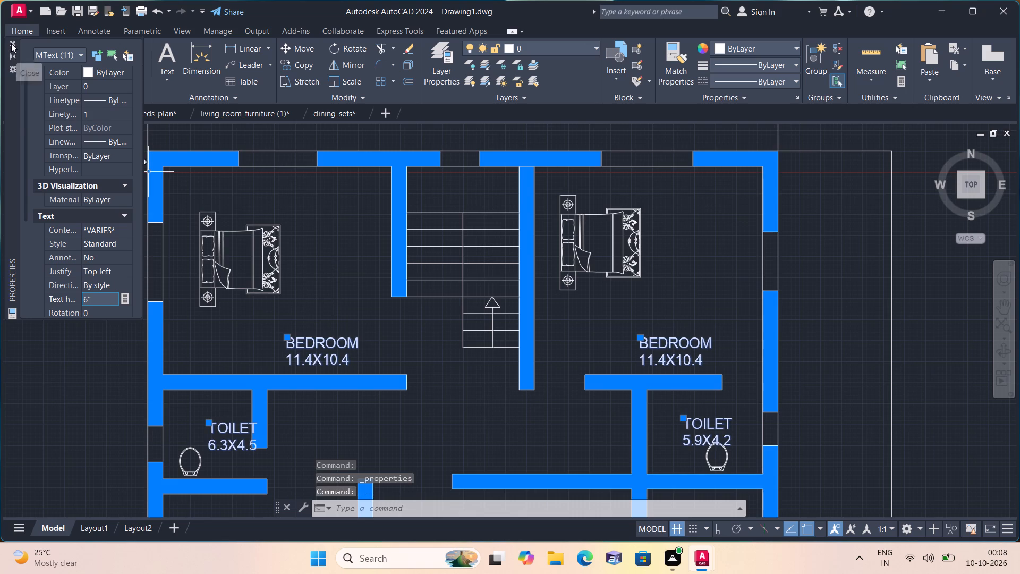
click(11, 43)
scroll(533, 421, down, 1)
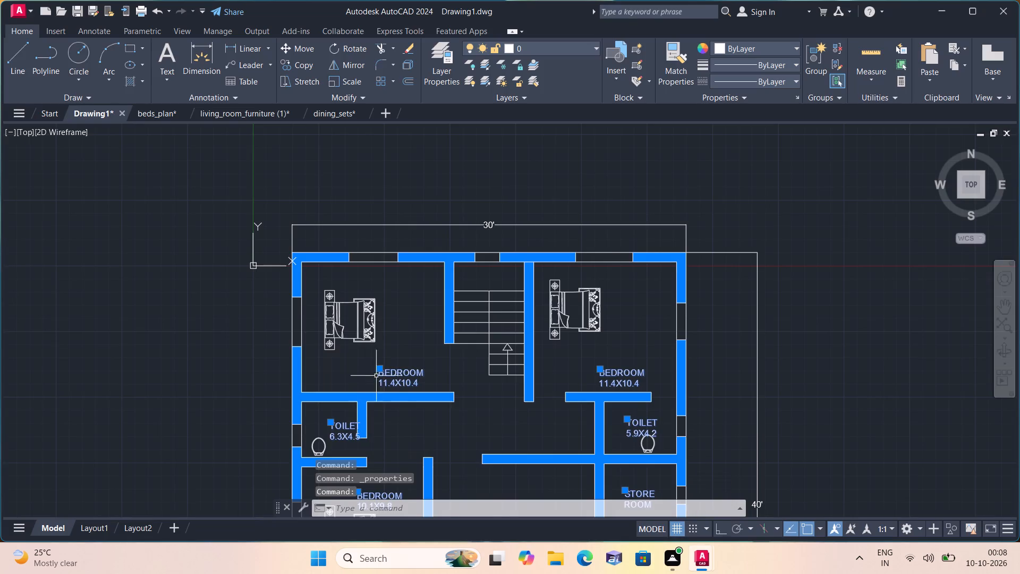
scroll(412, 385, up, 2)
key(Escape)
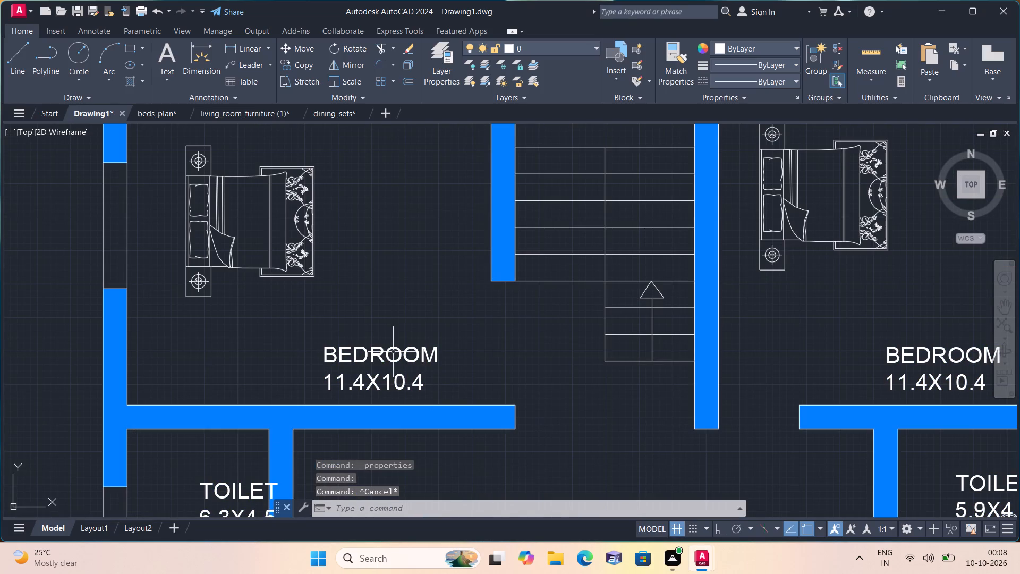
Move the TOILET 6.3X4.5 label up and left, clear of the partition wall and above the toilet fixture.
middle_drag(389, 362, 380, 314)
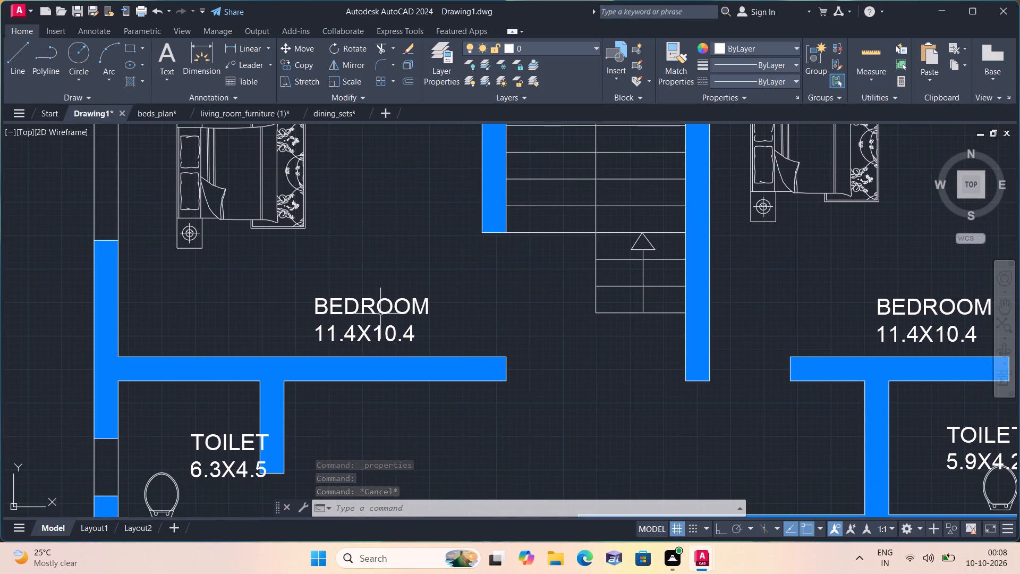
middle_drag(507, 363, 508, 306)
scroll(504, 349, down, 1)
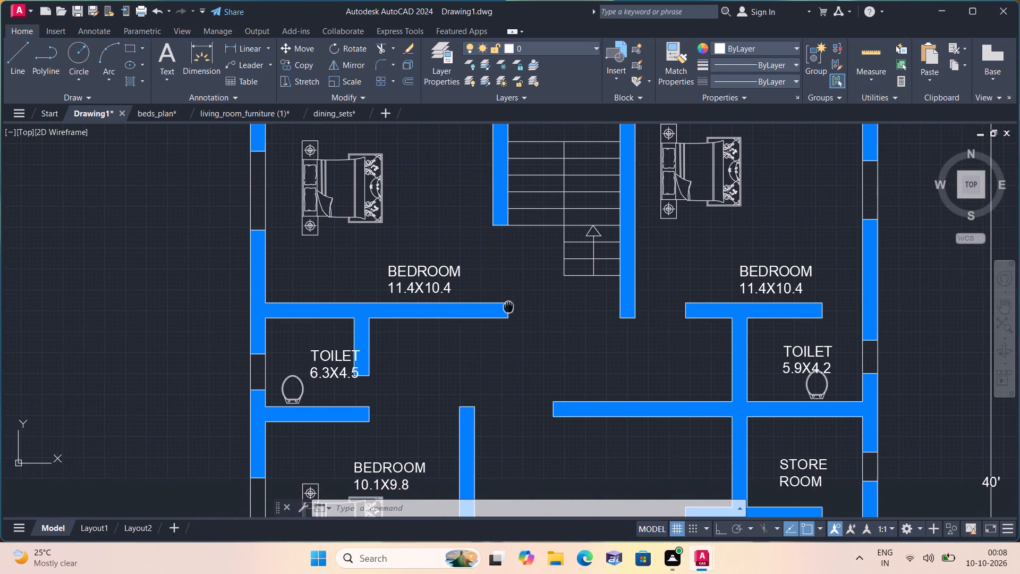
scroll(336, 368, up, 1)
click(328, 357)
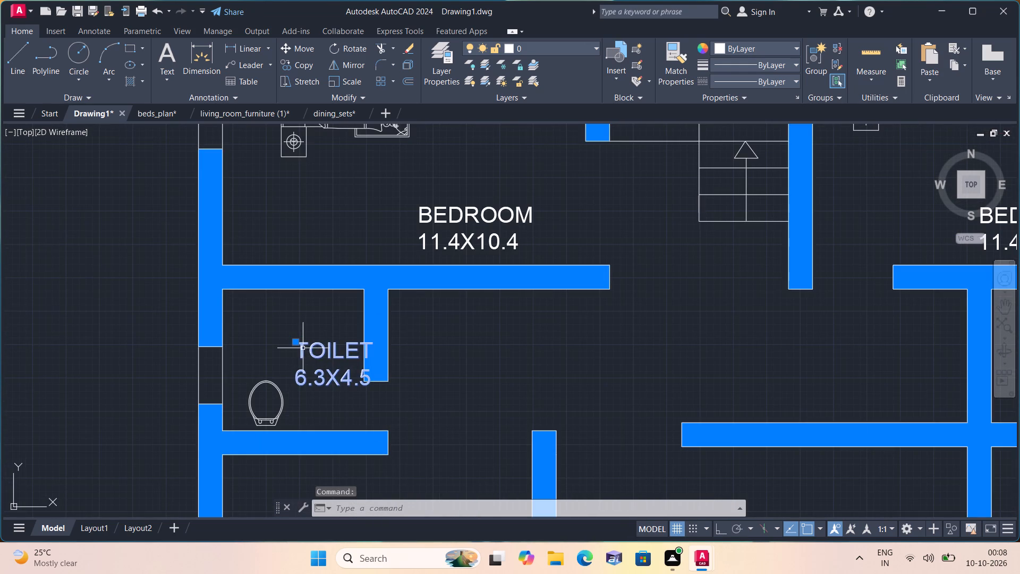
click(297, 343)
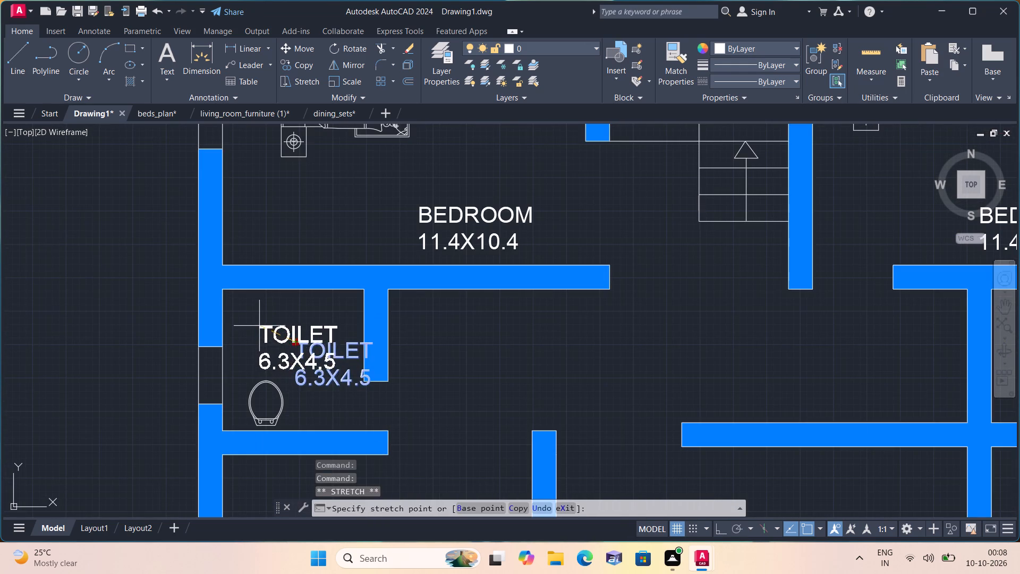
click(258, 323)
Check the size and placement of the room labels from the bedrooms down to the kitchen and sit-out.
middle_drag(352, 381, 353, 377)
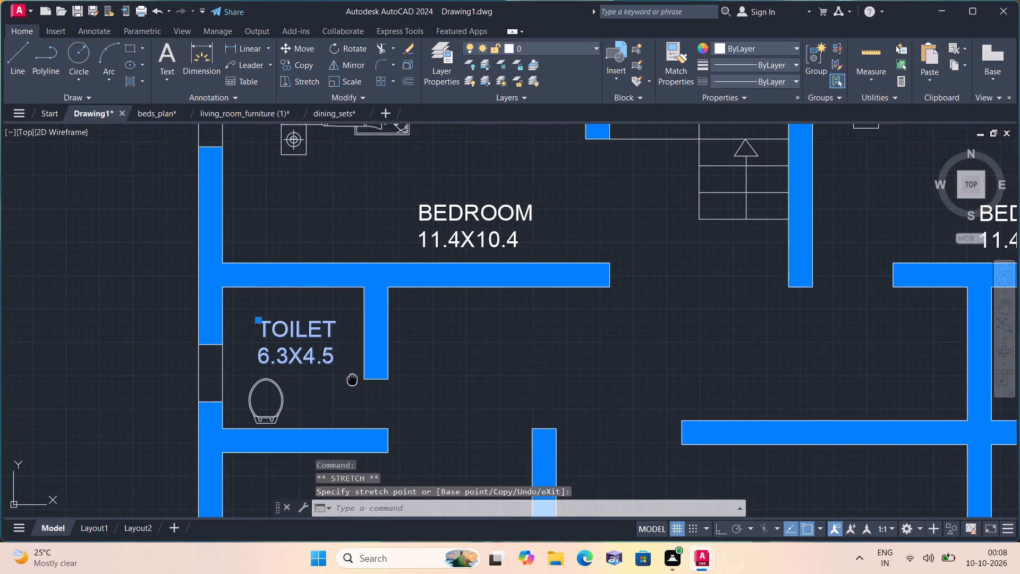
middle_drag(353, 377, 388, 325)
scroll(388, 326, down, 1)
middle_drag(413, 379, 412, 342)
middle_drag(444, 385, 411, 300)
scroll(437, 382, down, 1)
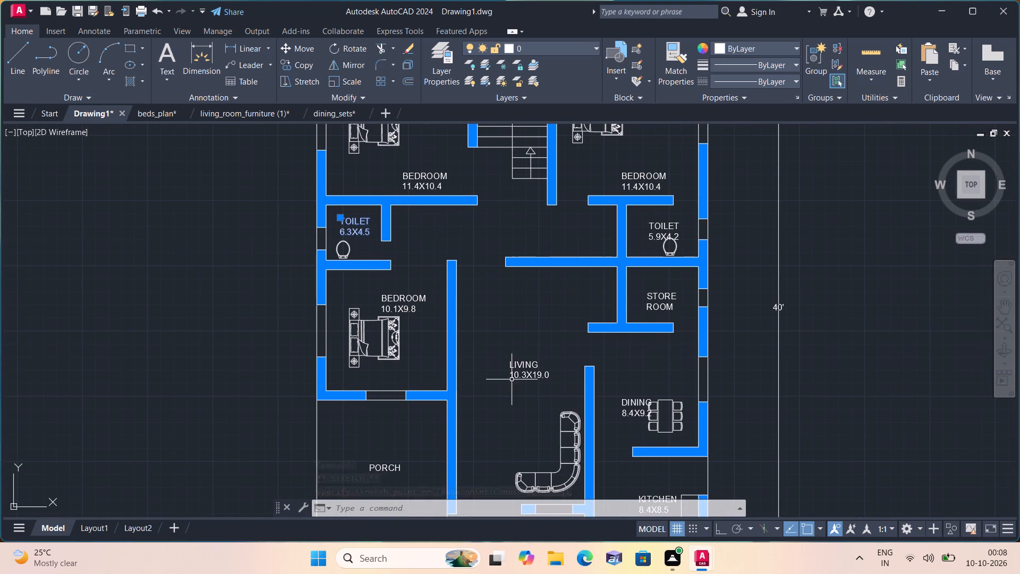
middle_drag(520, 386, 425, 322)
scroll(426, 324, down, 1)
scroll(505, 398, up, 1)
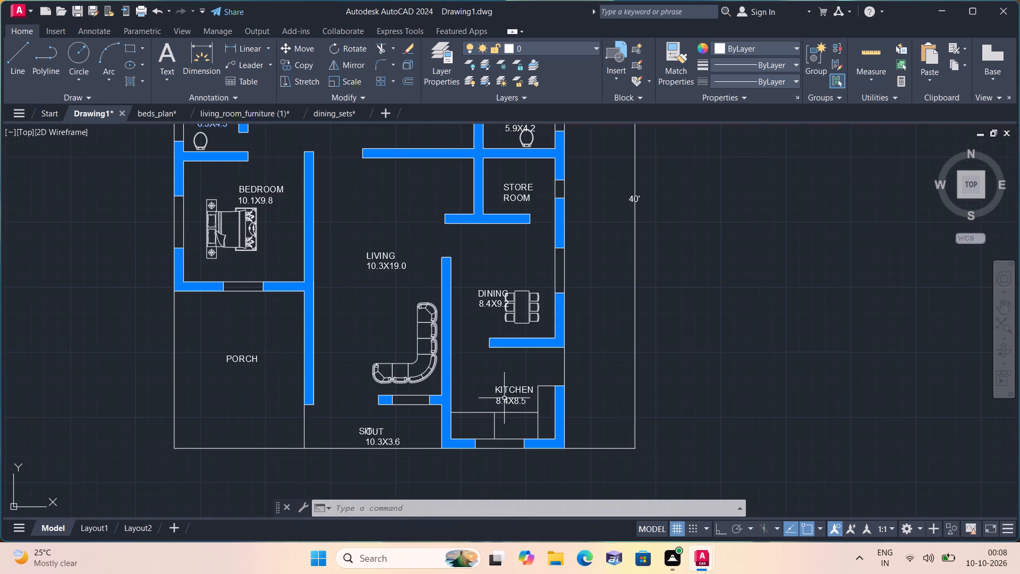
scroll(443, 427, up, 2)
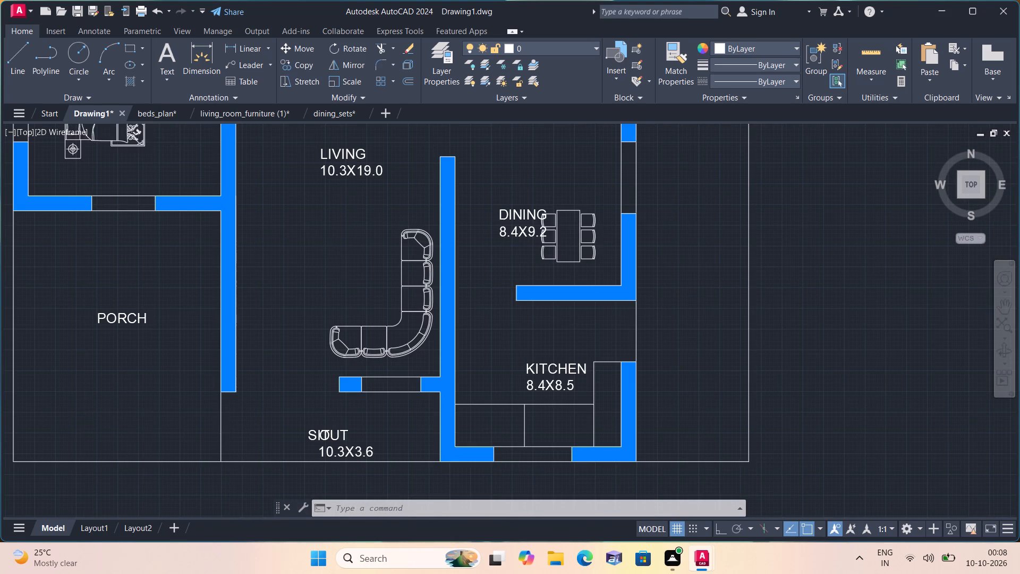
scroll(258, 455, up, 1)
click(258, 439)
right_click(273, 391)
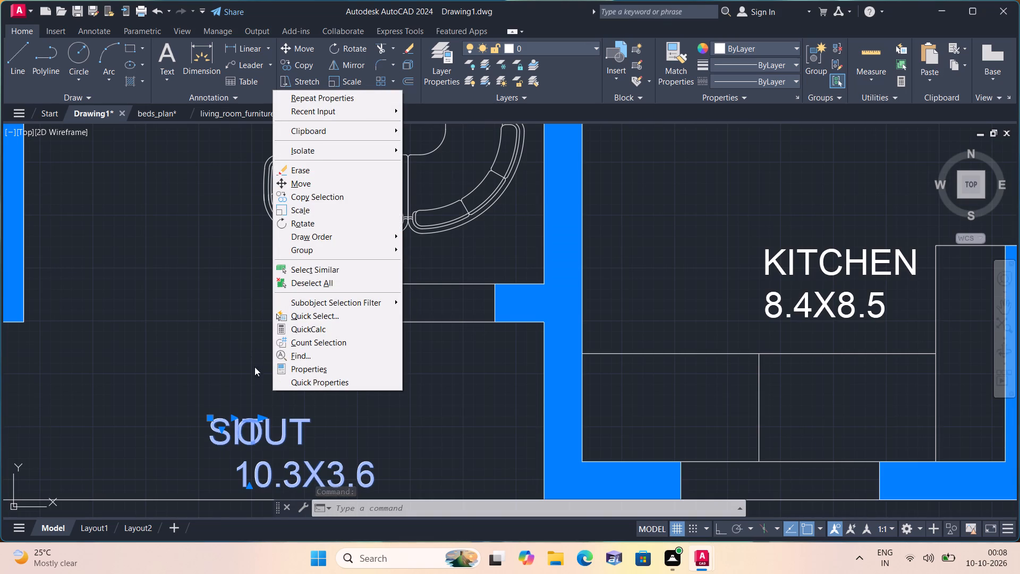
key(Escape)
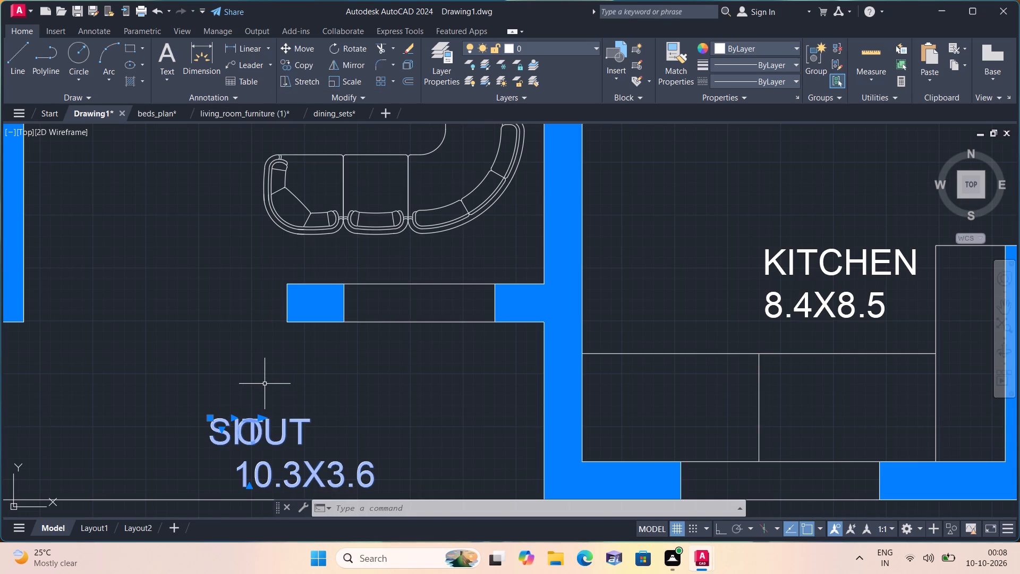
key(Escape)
Widen the text frame of the sit-out label so SIT OUT and 10.3X3.6 each fit on one line.
click(266, 426)
right_click(249, 374)
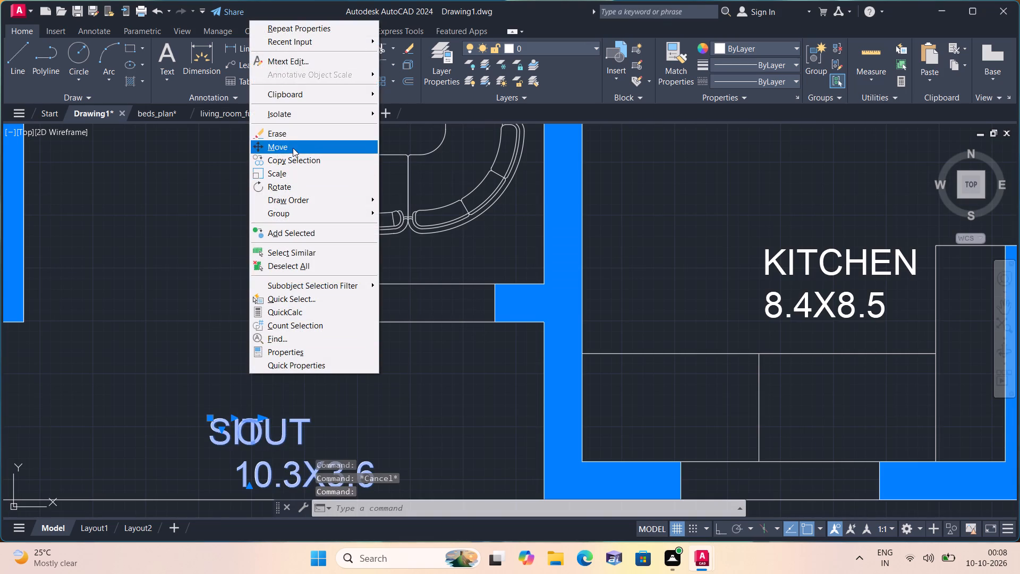
click(279, 60)
scroll(275, 431, up, 3)
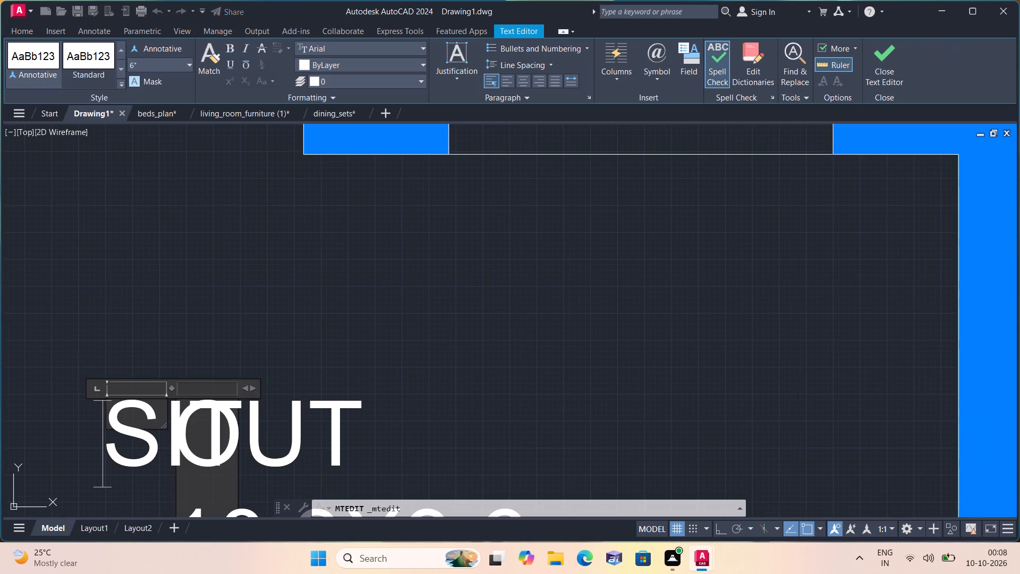
drag(161, 426, 319, 416)
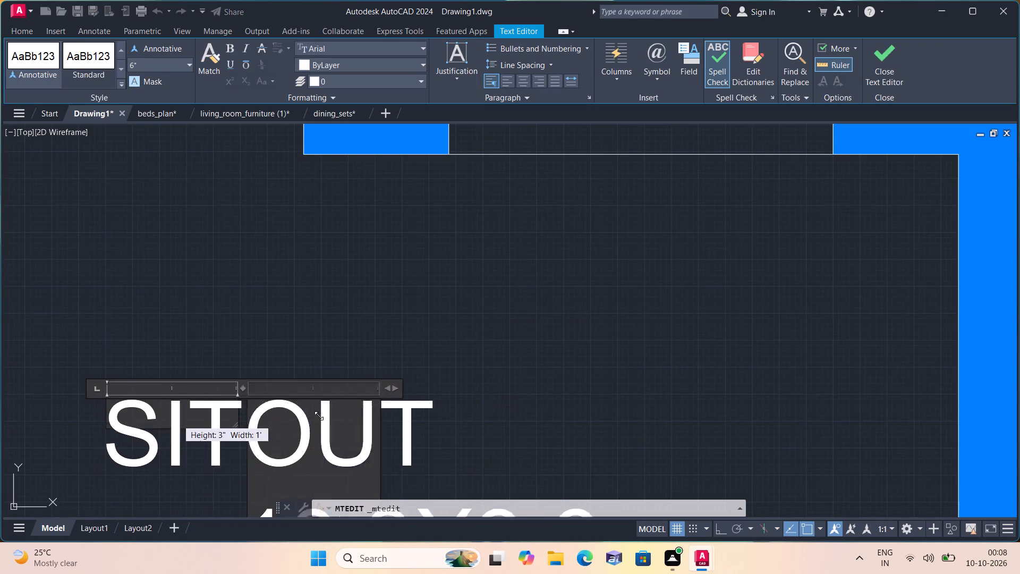
drag(319, 416, 571, 357)
scroll(563, 345, down, 2)
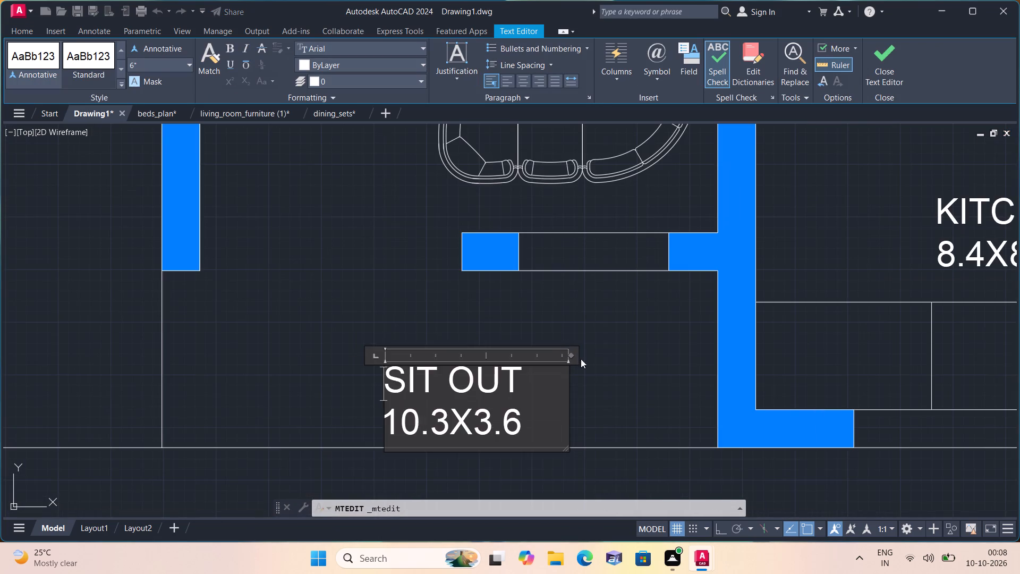
click(591, 387)
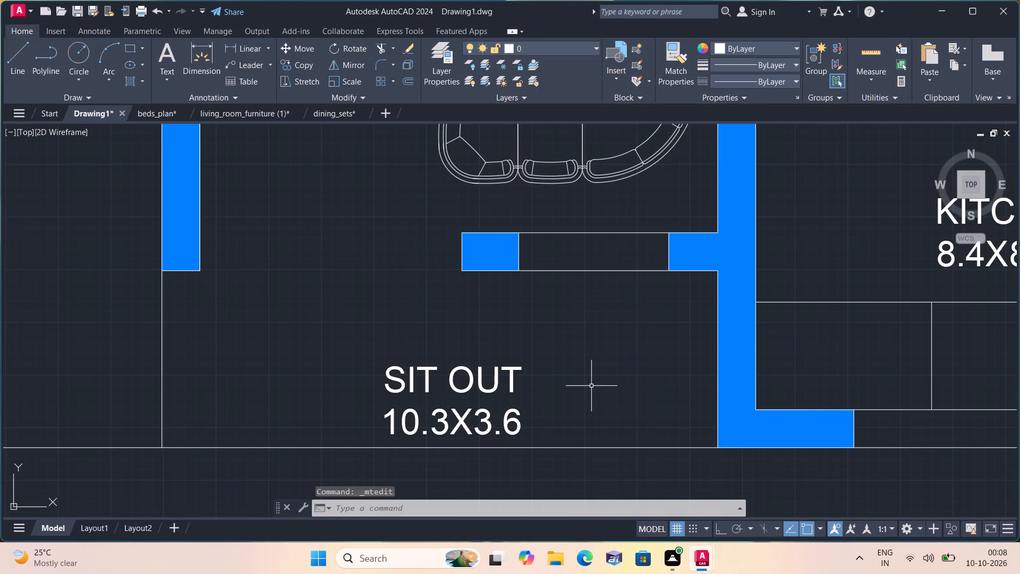
Move the DINING 8.4X9.2 label up and left, clear of the dining table block.
middle_drag(588, 386, 532, 358)
scroll(545, 366, down, 2)
middle_drag(558, 340, 555, 360)
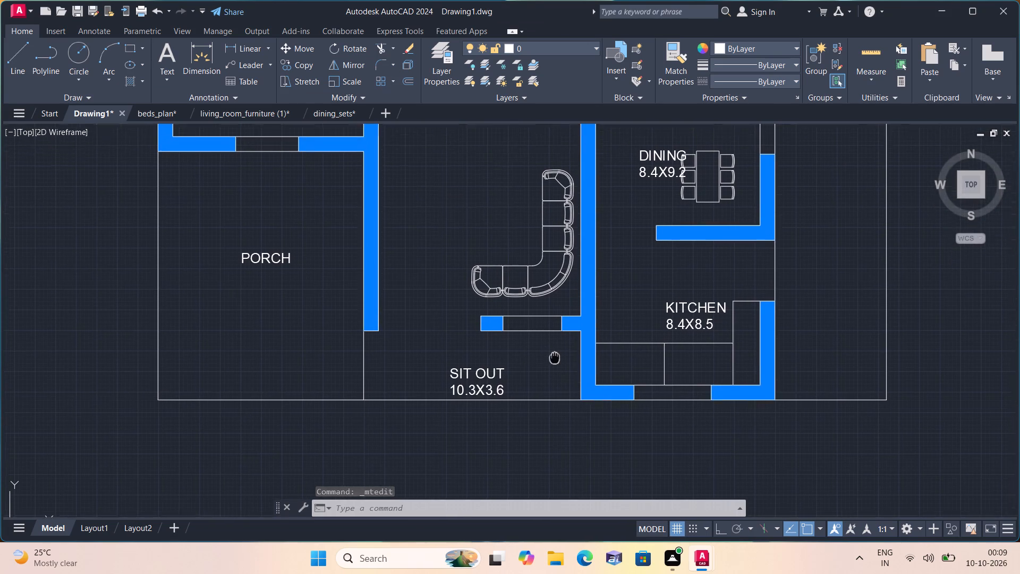
middle_drag(555, 360, 558, 398)
middle_drag(597, 285, 597, 445)
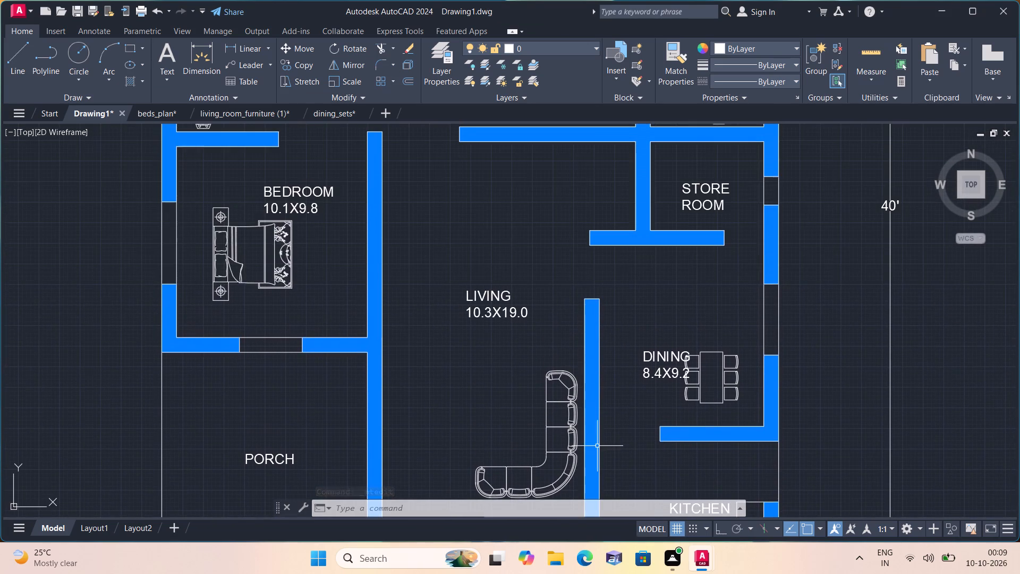
scroll(600, 415, up, 1)
click(668, 318)
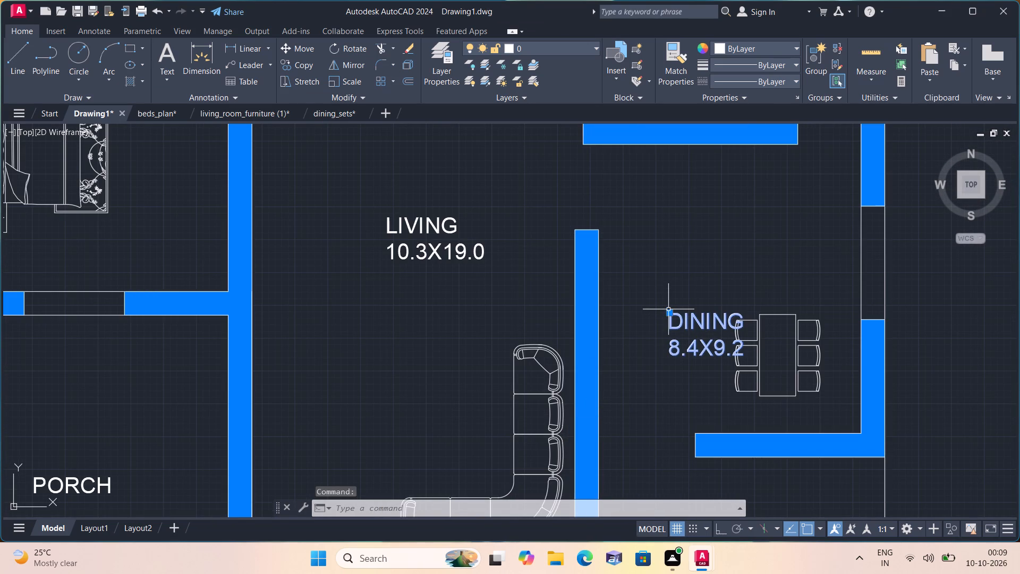
click(668, 310)
click(660, 307)
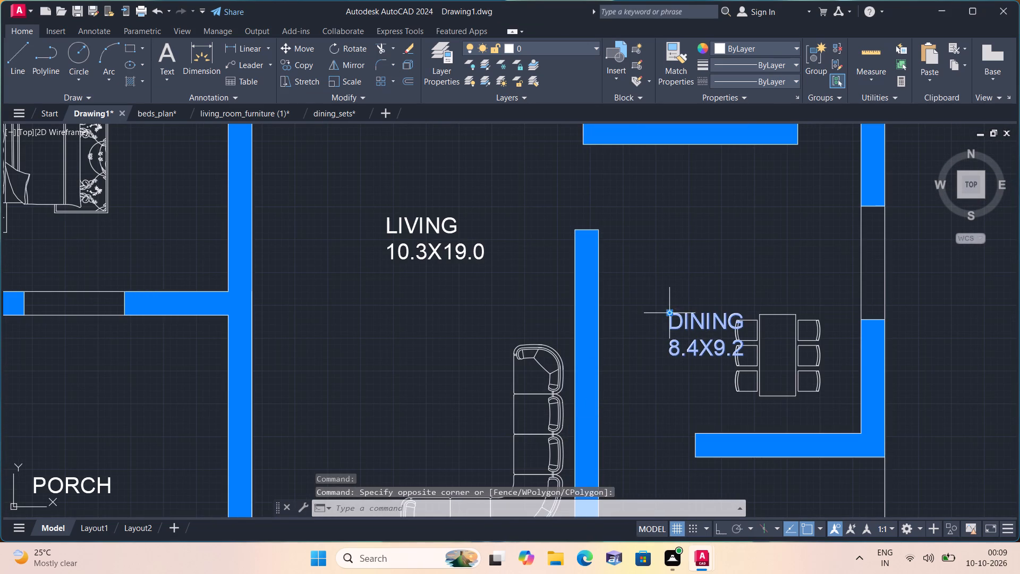
click(669, 313)
click(644, 279)
Move the TOILET 5.9X4.2 label straight up, clear of the toilet fixture below it.
scroll(635, 254, down, 1)
middle_drag(663, 216, 666, 232)
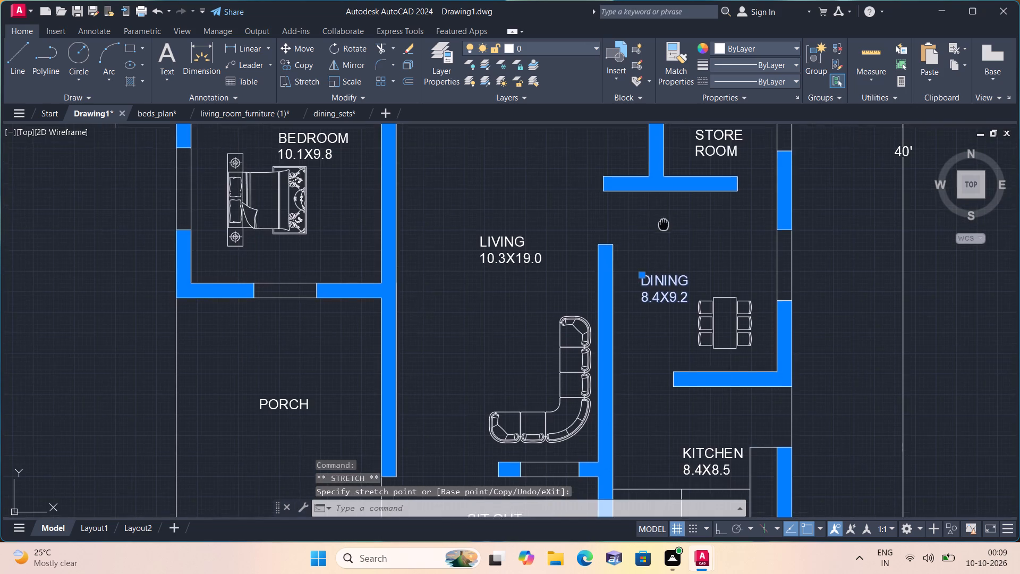
middle_drag(666, 232, 677, 354)
scroll(677, 354, down, 1)
middle_drag(673, 249, 682, 376)
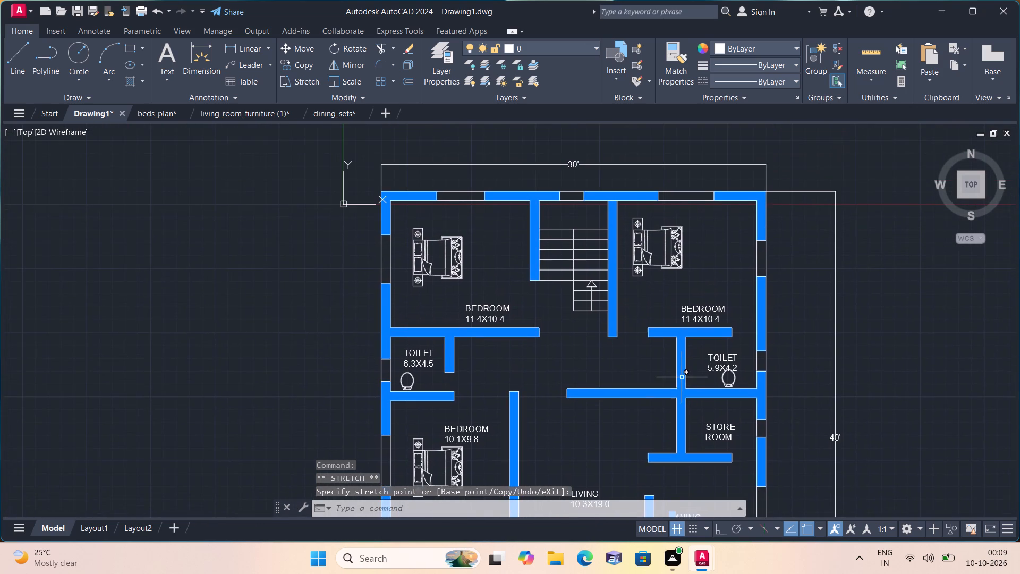
scroll(724, 323, up, 2)
scroll(724, 323, down, 1)
scroll(730, 353, up, 2)
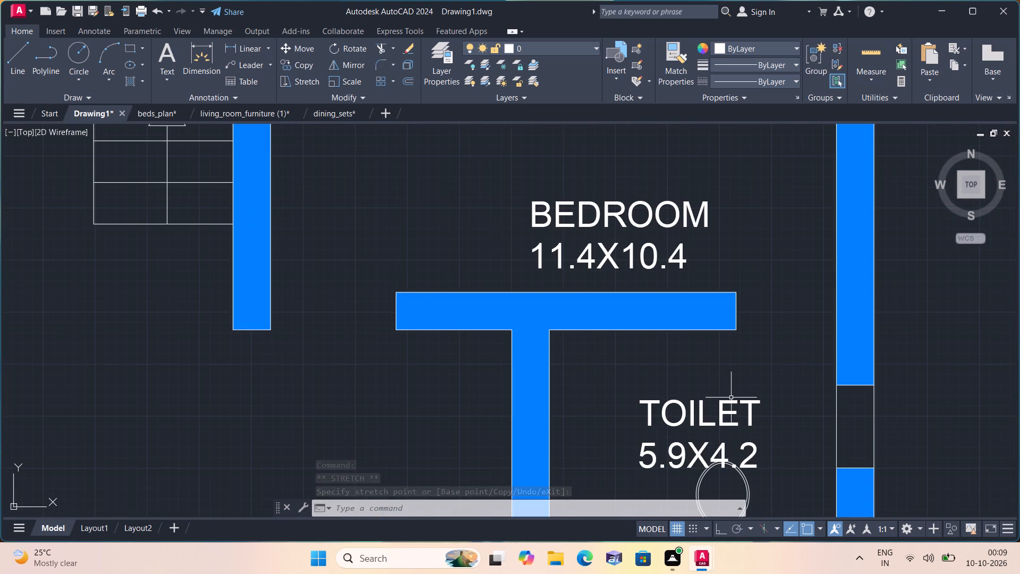
click(728, 398)
click(702, 411)
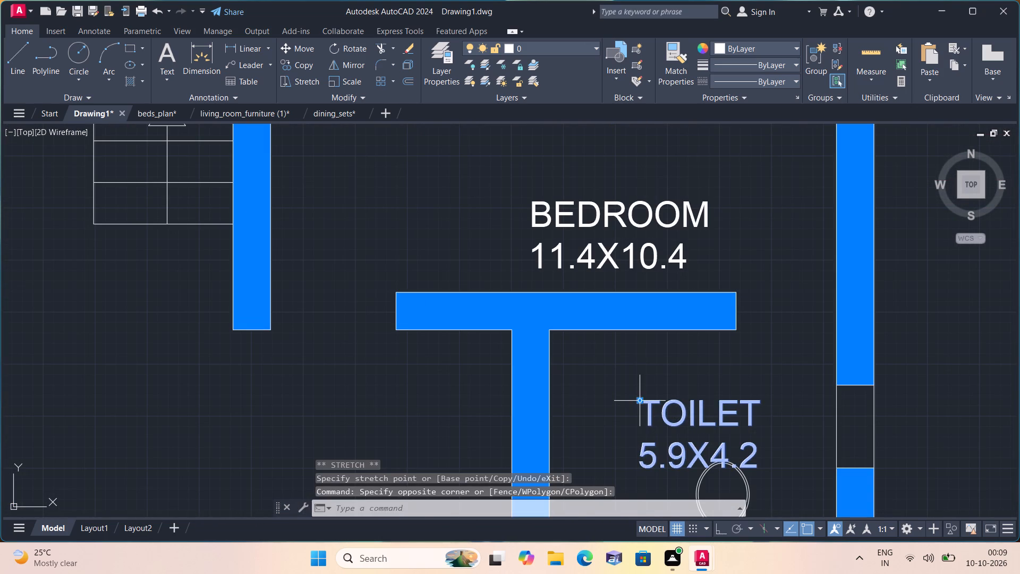
click(640, 396)
click(632, 379)
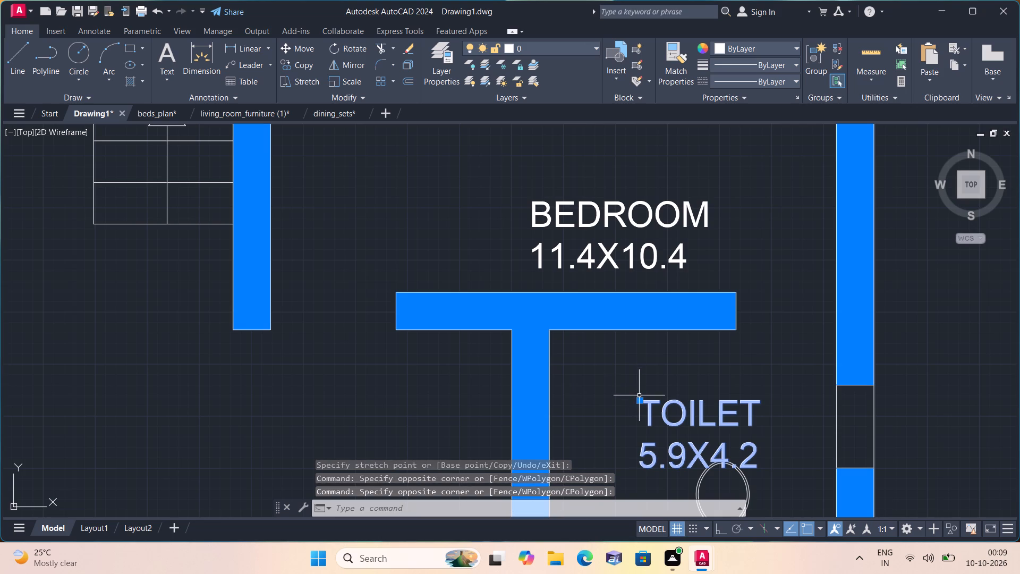
click(640, 399)
click(633, 372)
scroll(631, 365, down, 1)
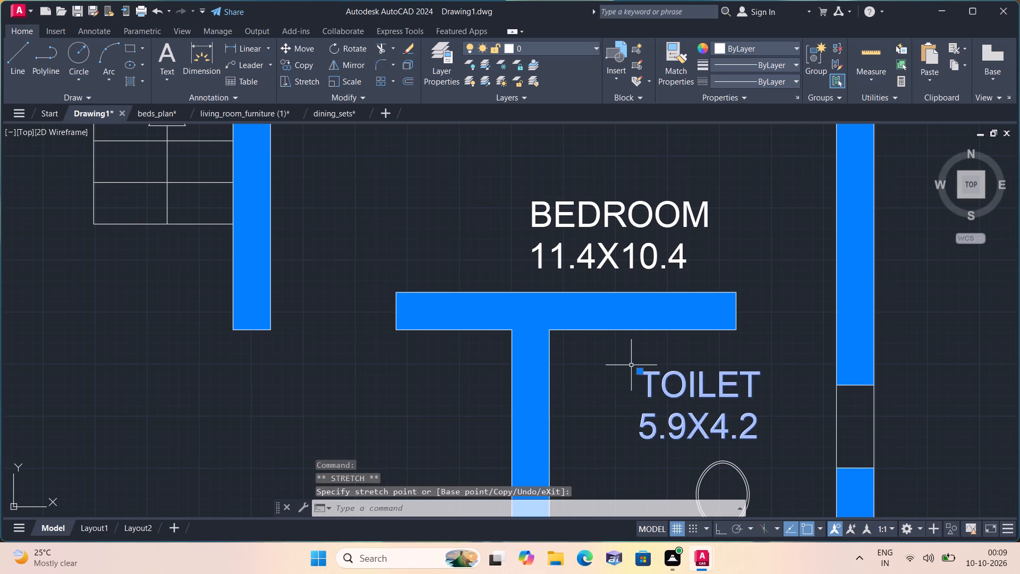
scroll(641, 342, down, 2)
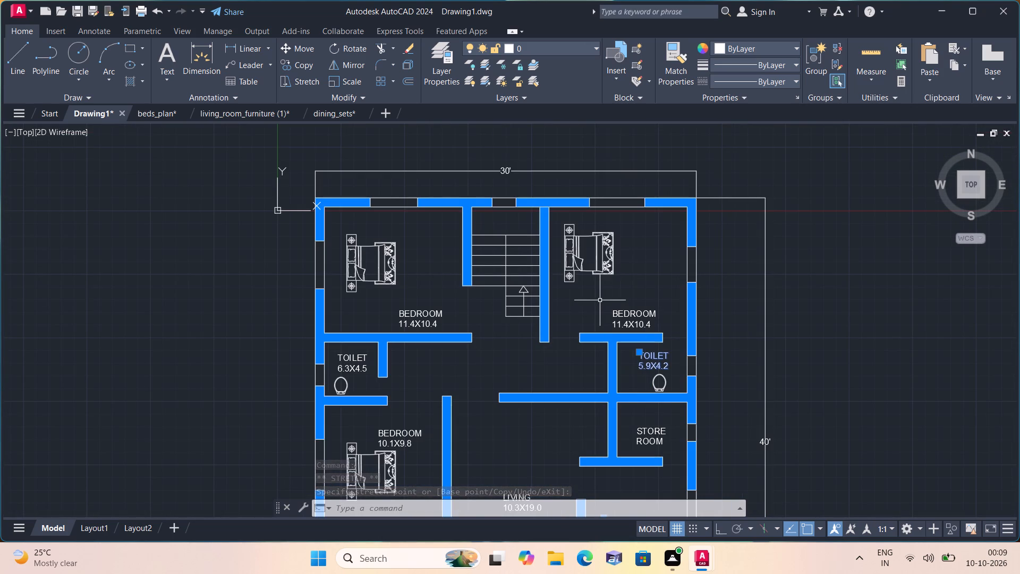
key(Escape)
Draw an entrance step outline below the sit-out with ortho on: two 10" segments down, about 11' across, and back up to the wall corner.
middle_drag(580, 372, 588, 166)
scroll(570, 341, down, 1)
middle_drag(564, 353, 563, 353)
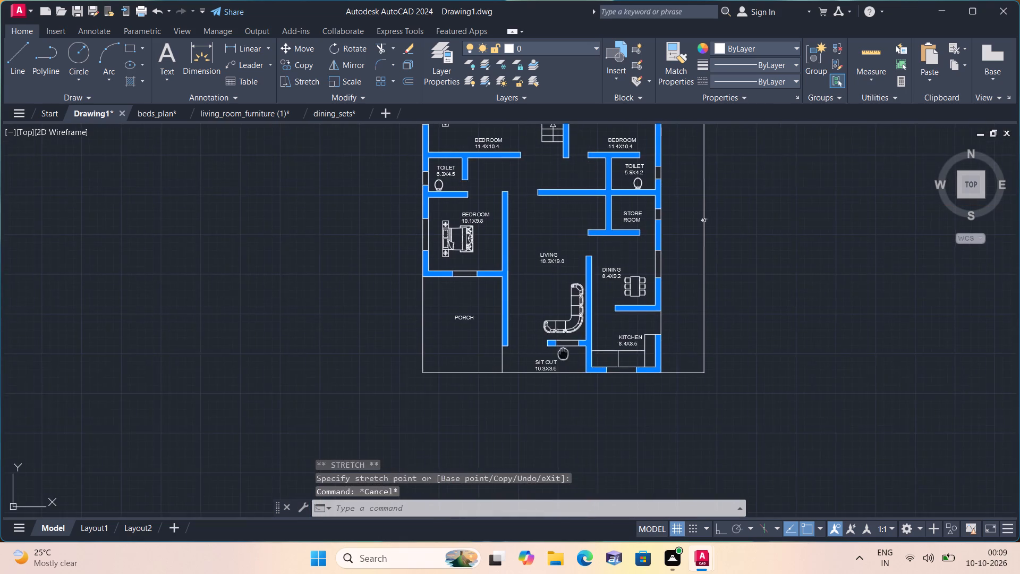
middle_drag(563, 353, 610, 198)
text(l)
key(space)
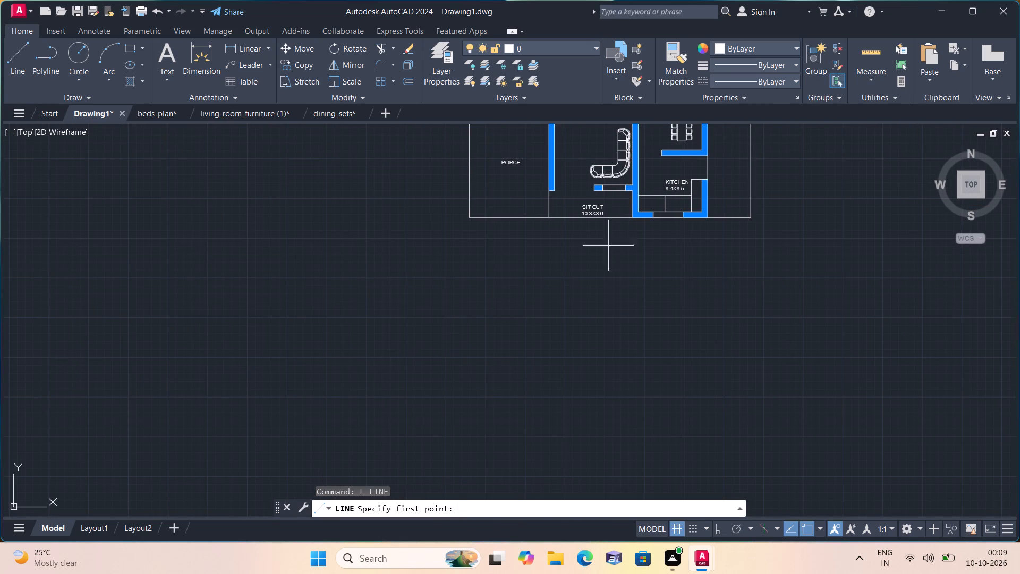
scroll(605, 263, up, 2)
middle_drag(543, 235, 554, 316)
drag(471, 230, 477, 248)
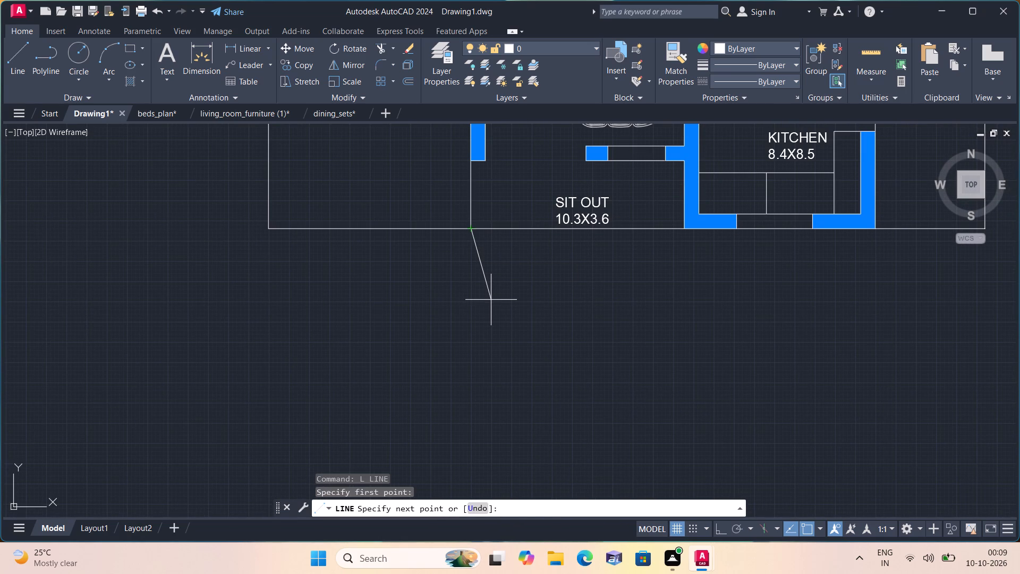
key(F8)
text(10")
key(space)
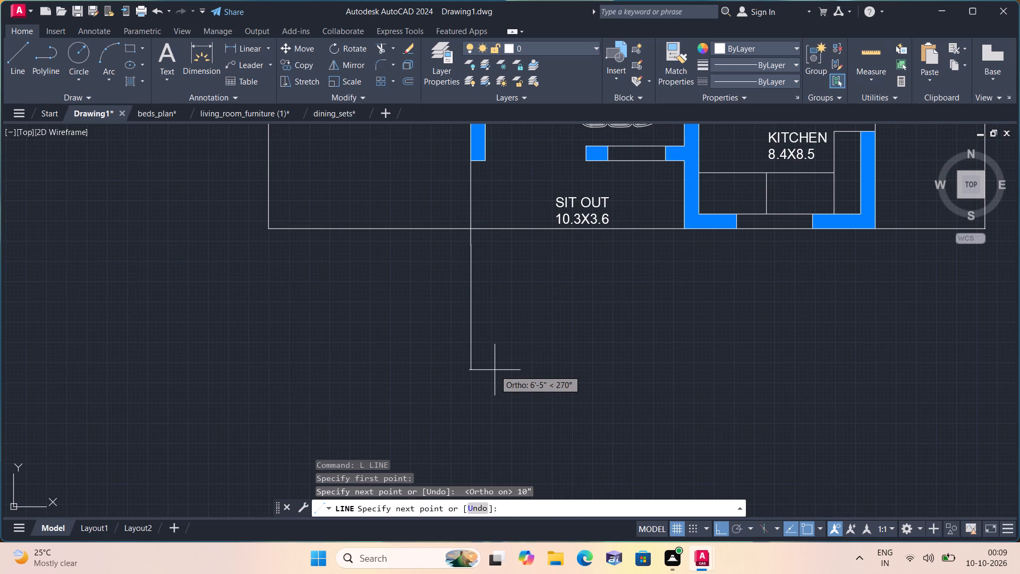
text(10")
key(space)
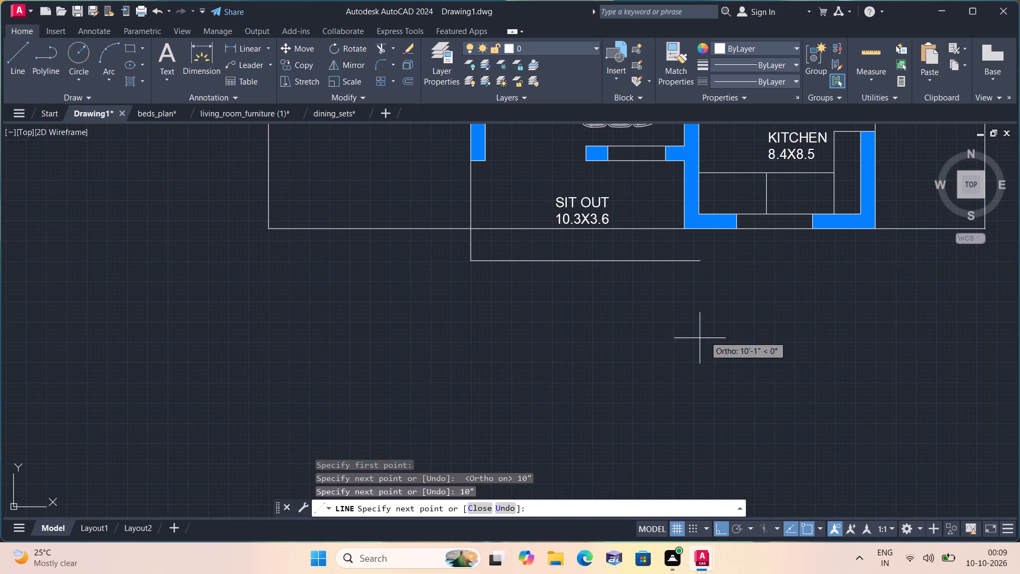
scroll(682, 240, up, 1)
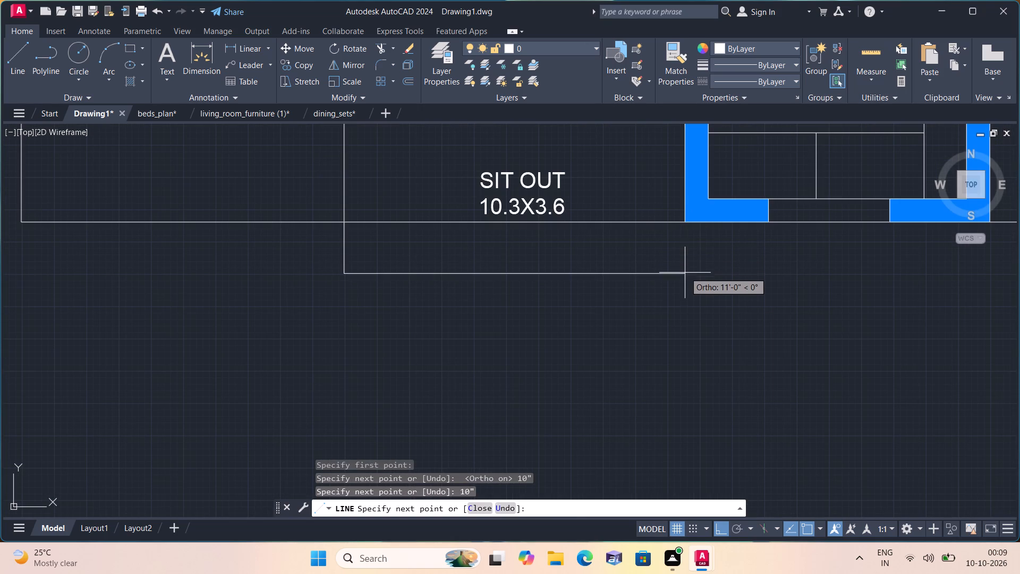
click(685, 275)
click(686, 219)
key(space)
Draw a horizontal line between the side edges at mid-depth, dividing the sit-out step outline into two treads.
key(space)
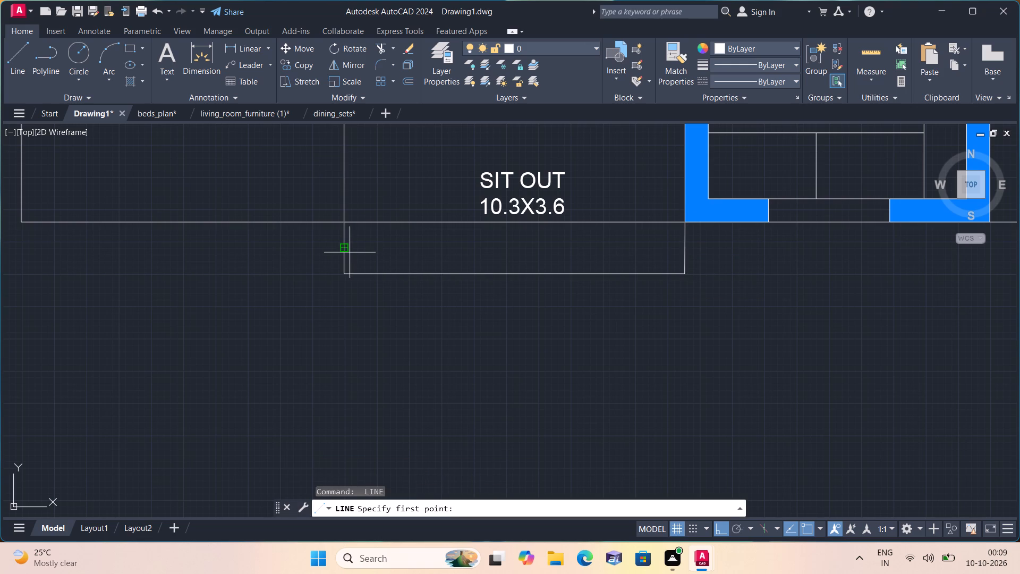
click(346, 249)
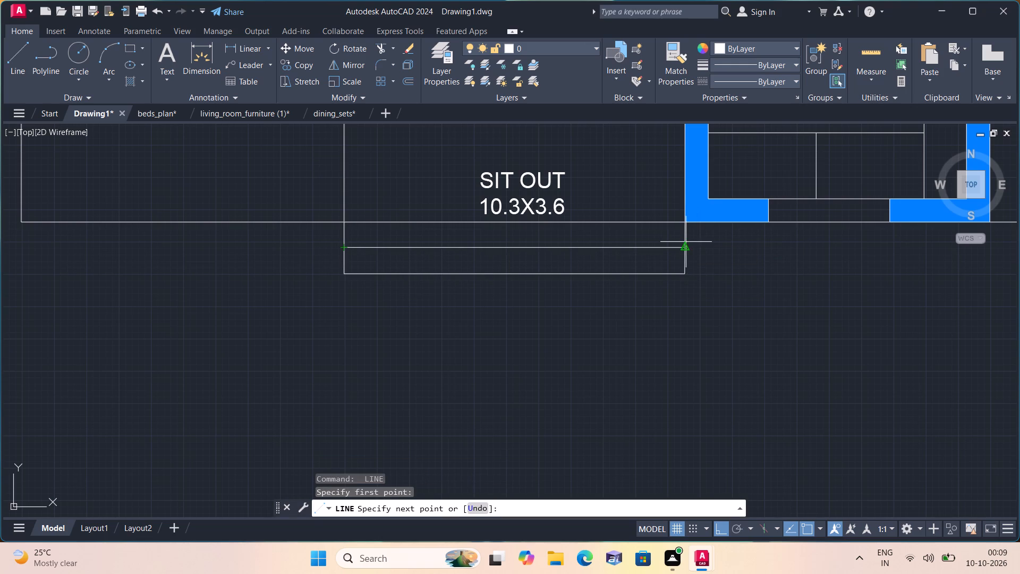
click(686, 243)
key(space)
Add a multiline text reading 30x40FEET above the plan's 30' dimension.
scroll(657, 302, down, 1)
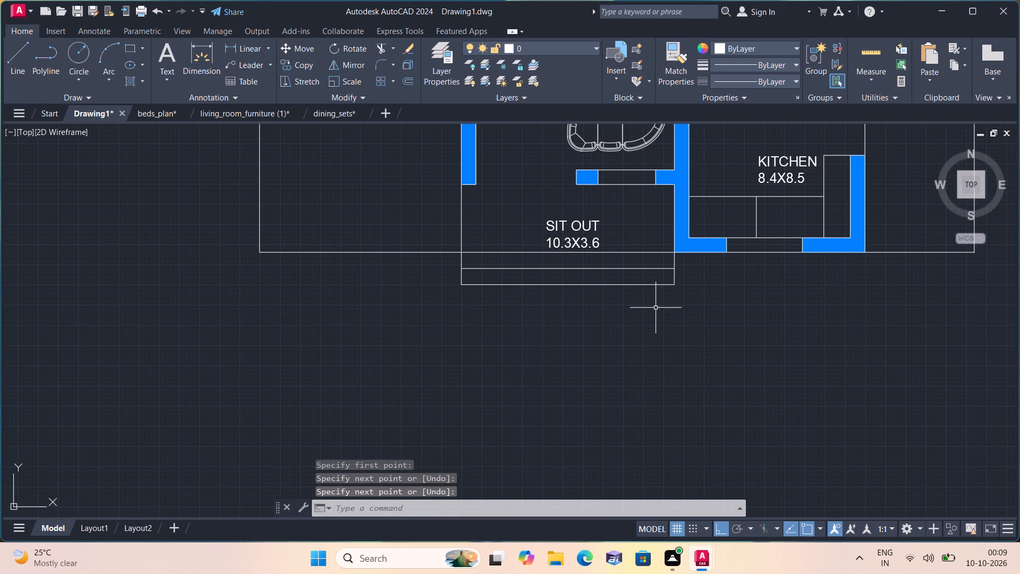
scroll(651, 286, down, 1)
middle_drag(652, 288, 650, 342)
scroll(651, 289, down, 2)
middle_drag(666, 257, 632, 384)
middle_drag(671, 248, 647, 278)
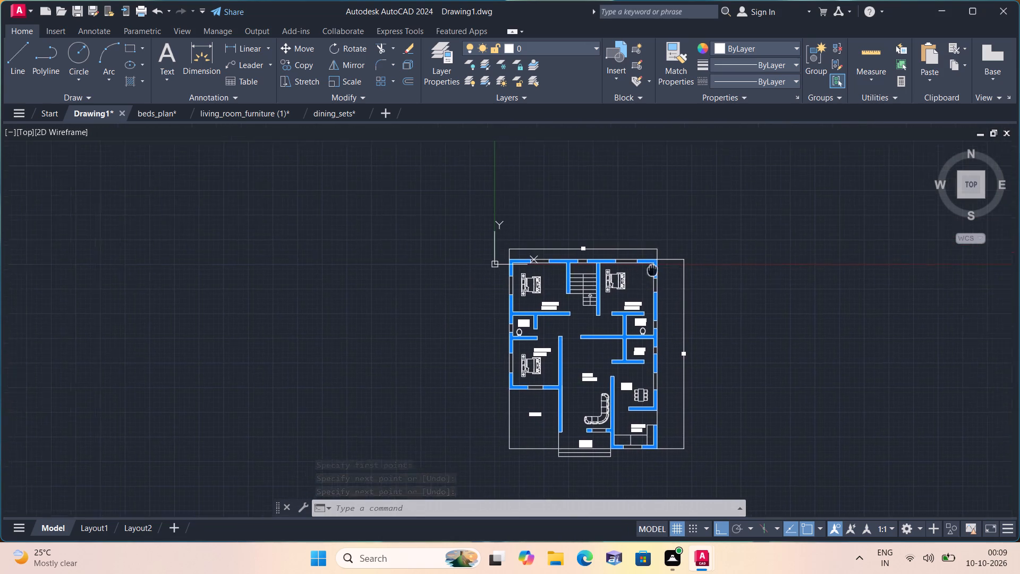
middle_drag(647, 278, 618, 387)
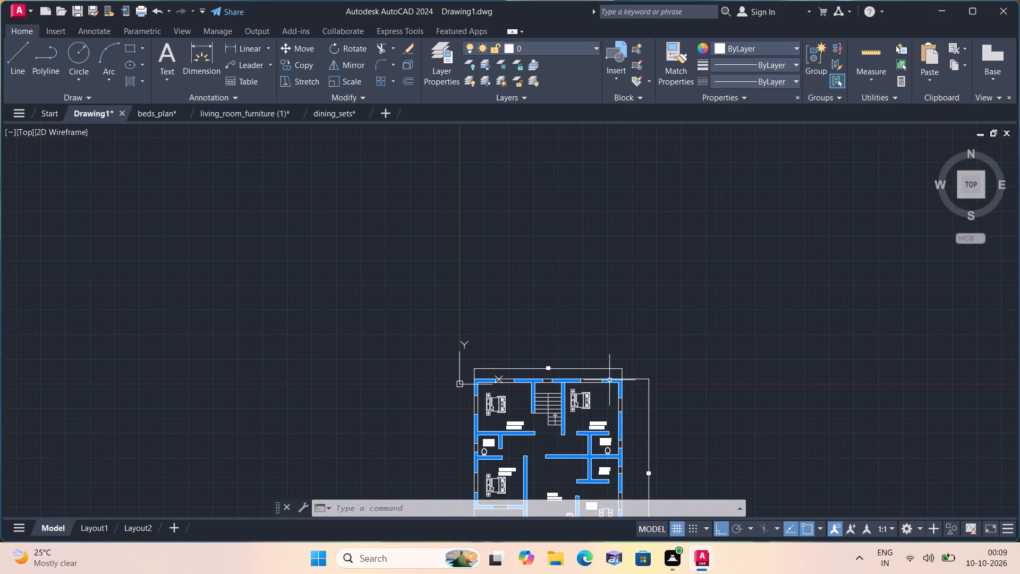
scroll(565, 348, up, 1)
text(mt)
key(space)
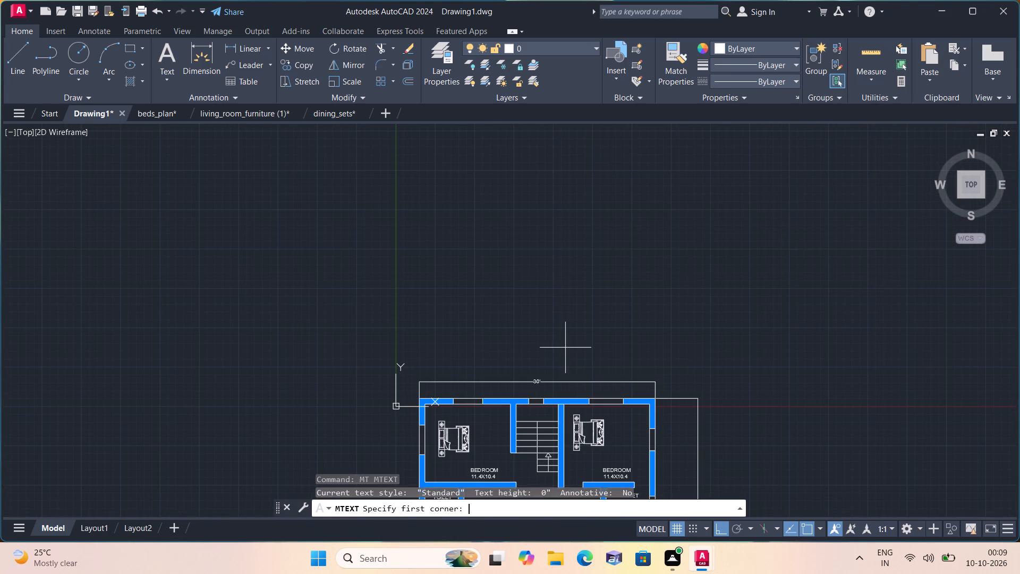
triple_click(515, 327)
click(515, 327)
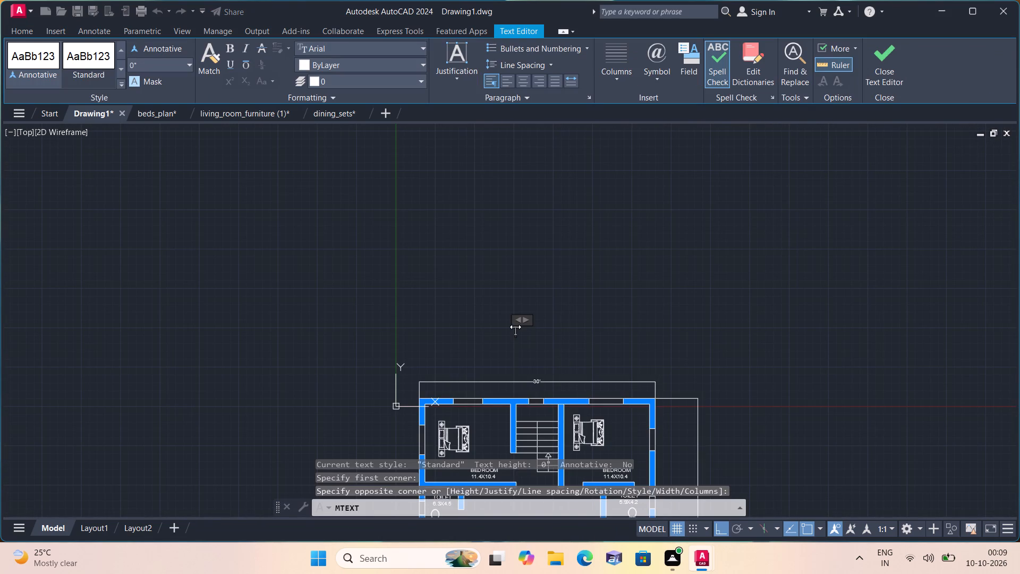
text(30)
key(x)
text(40)
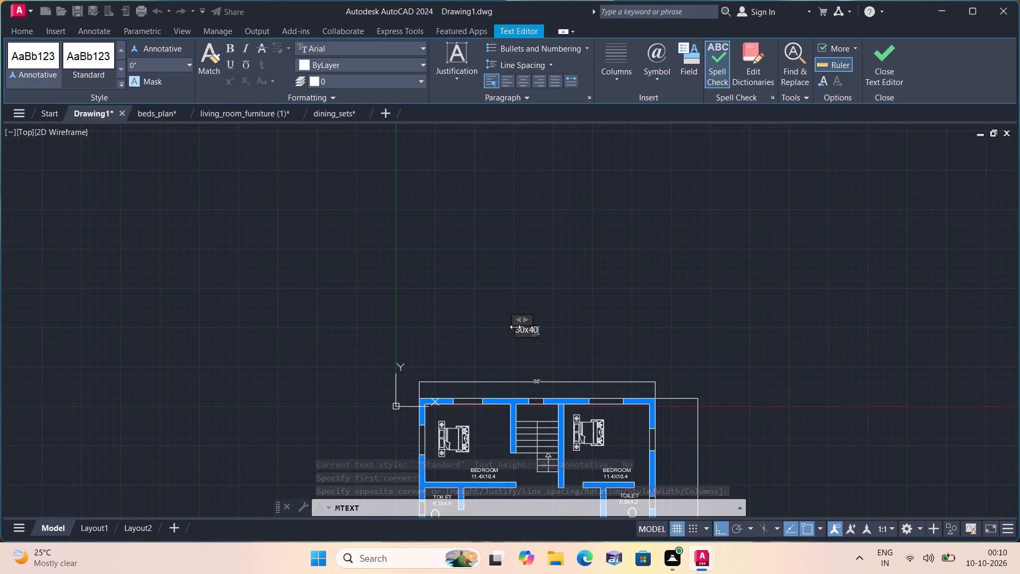
text(FEET)
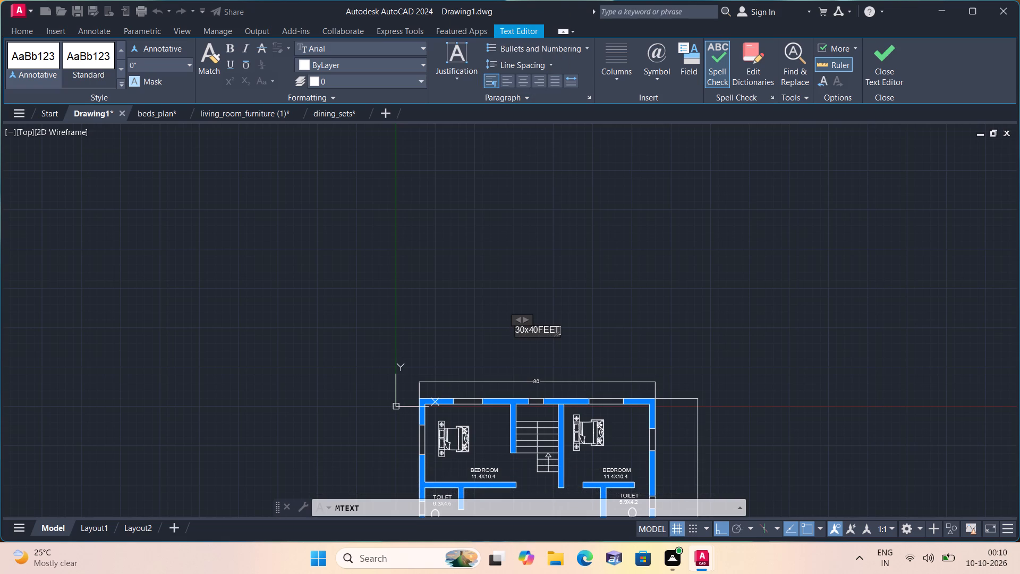
click(580, 340)
Add a multiline text above the plan's 30' dimension reading SOUTH FACING HOUSE PLAN, with 30X40FEET on a second line.
middle_drag(538, 357, 529, 233)
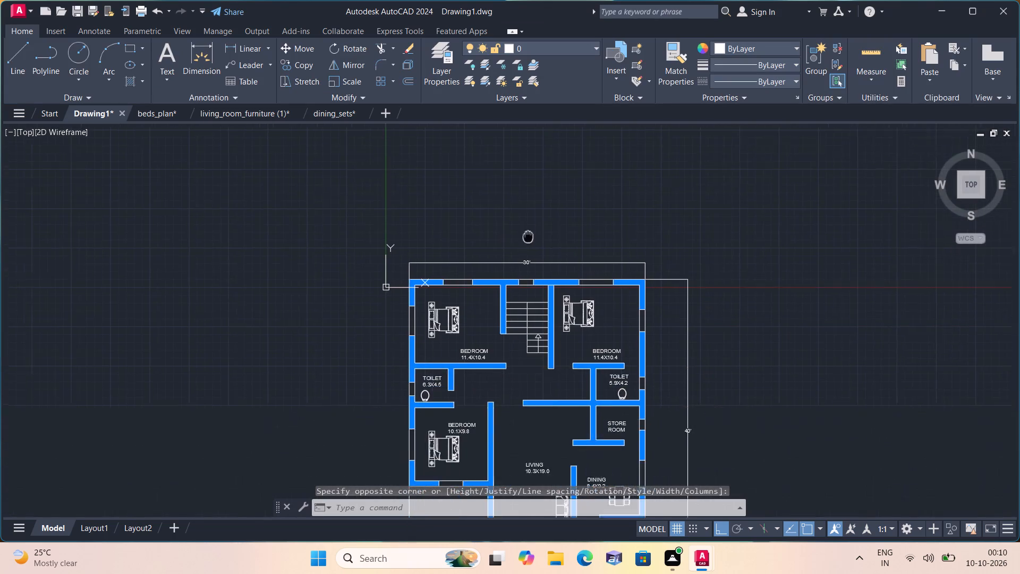
scroll(531, 227, up, 2)
key(space)
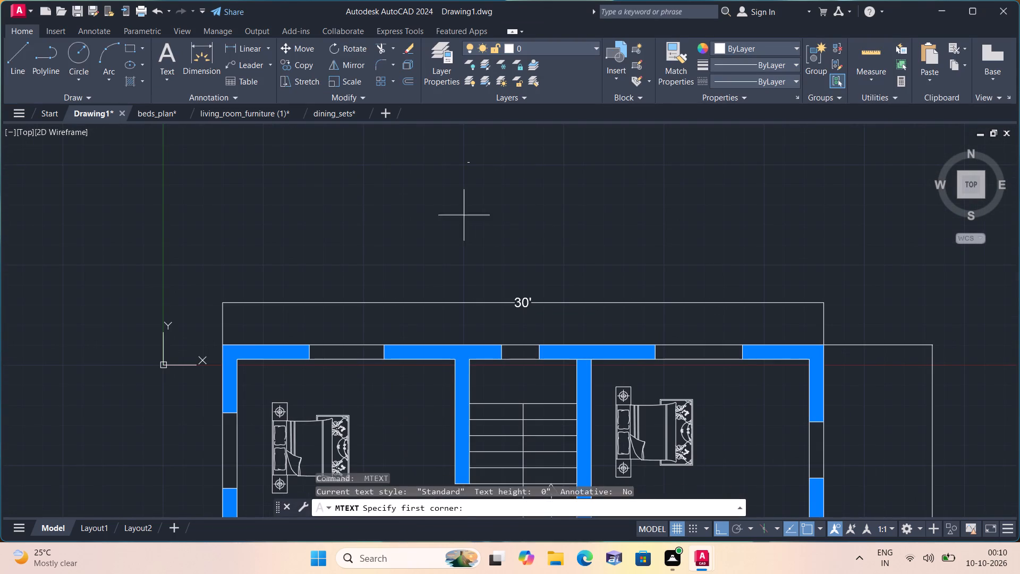
triple_click(461, 209)
text(SOUTH)
key(space)
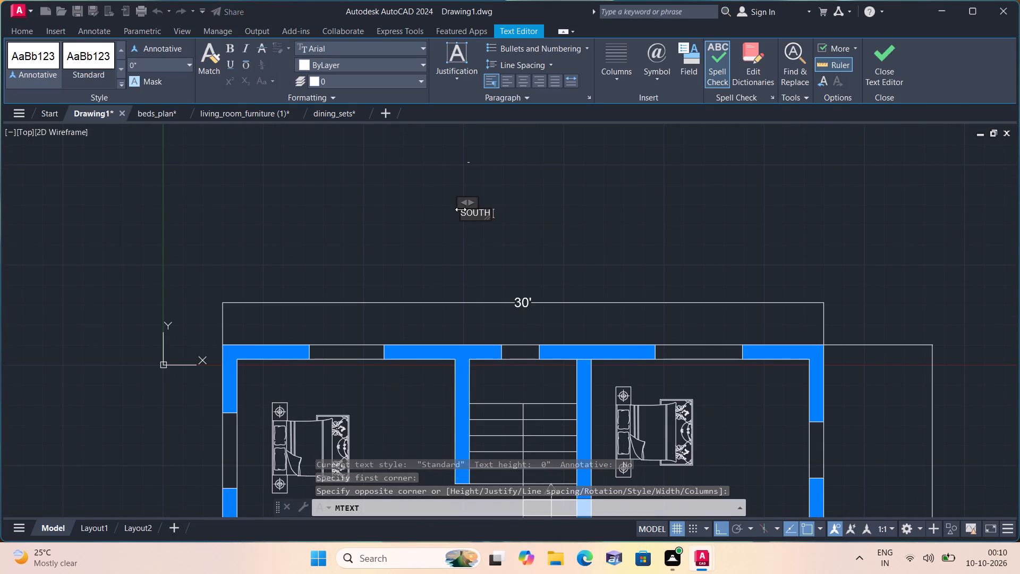
text(FAC)
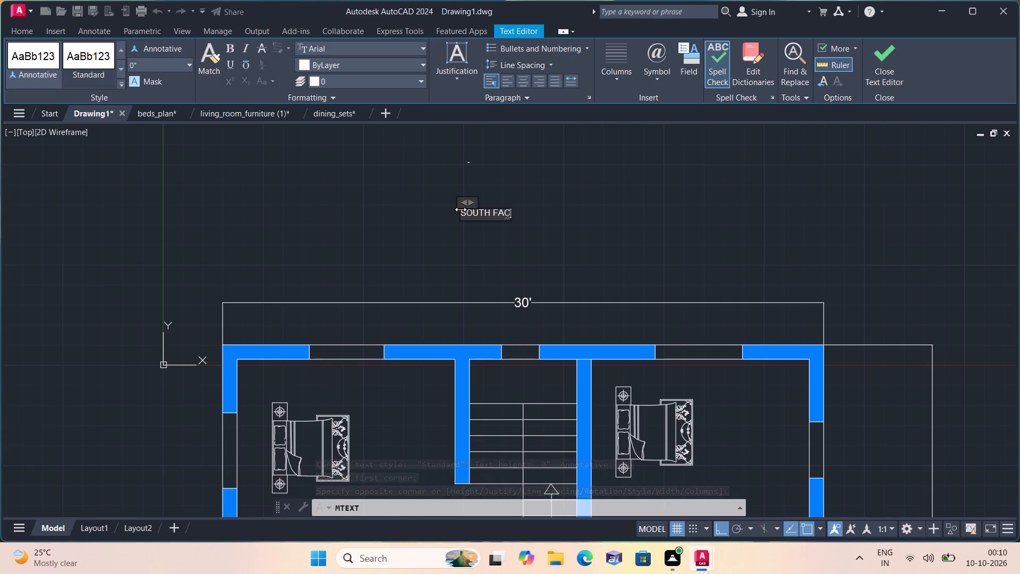
text(ING)
key(space)
text(HOUSE)
key(space)
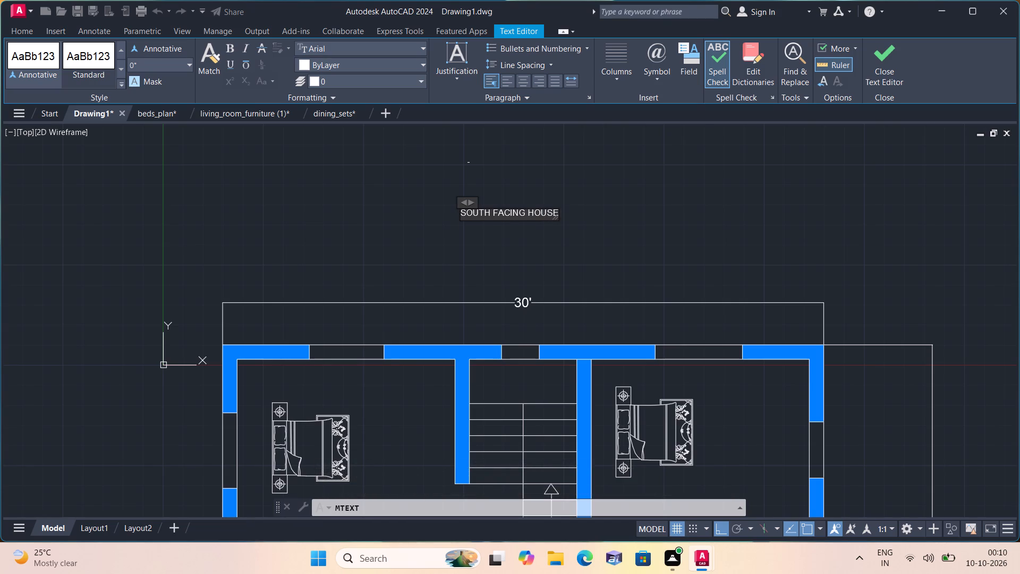
text(PL)
text(AN)
key(Return)
text(30)
key(x)
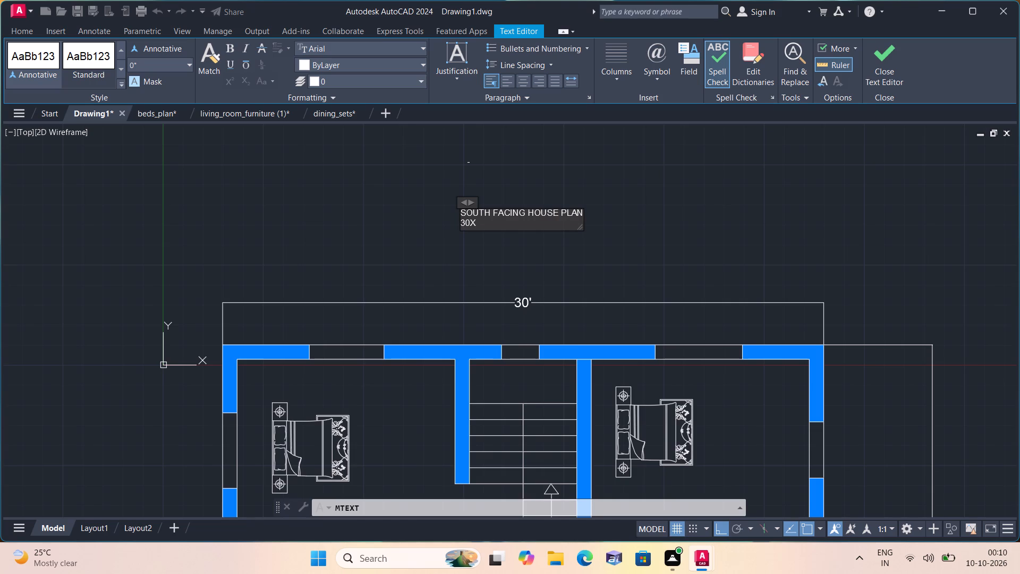
text(40)
text(FEET)
Indent the title's second line, 30X40FEET, by ten spaces beneath SOUTH FACING HOUSE PLAN and finish the text.
scroll(461, 209, up, 2)
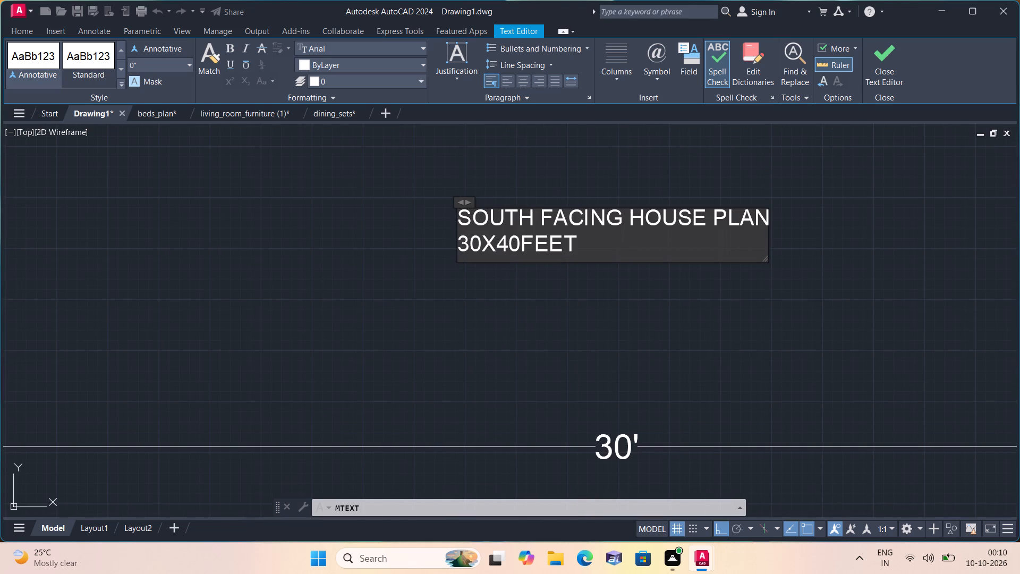
click(460, 247)
key(BackSpace)
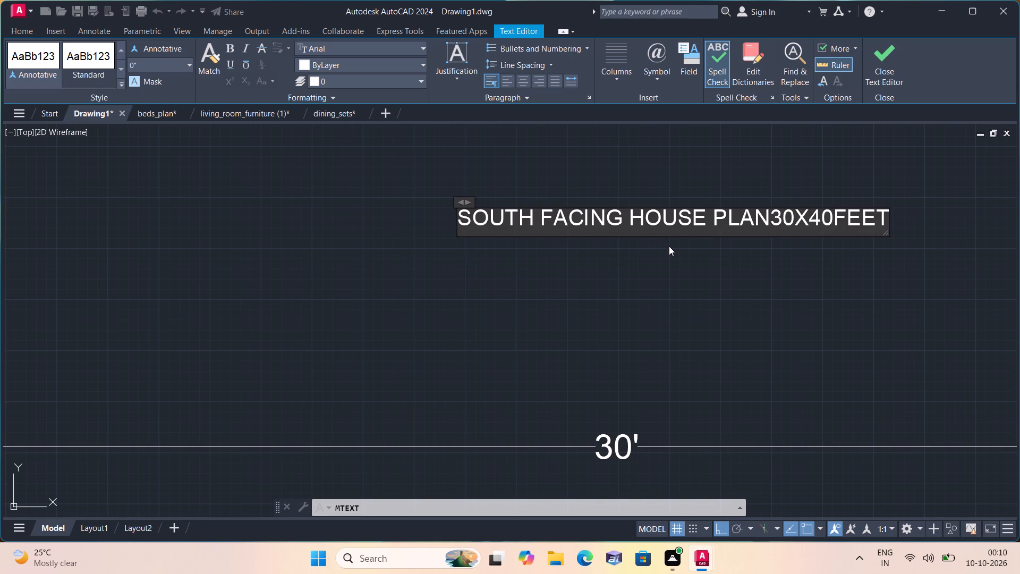
key(Return)
scroll(514, 257, up, 1)
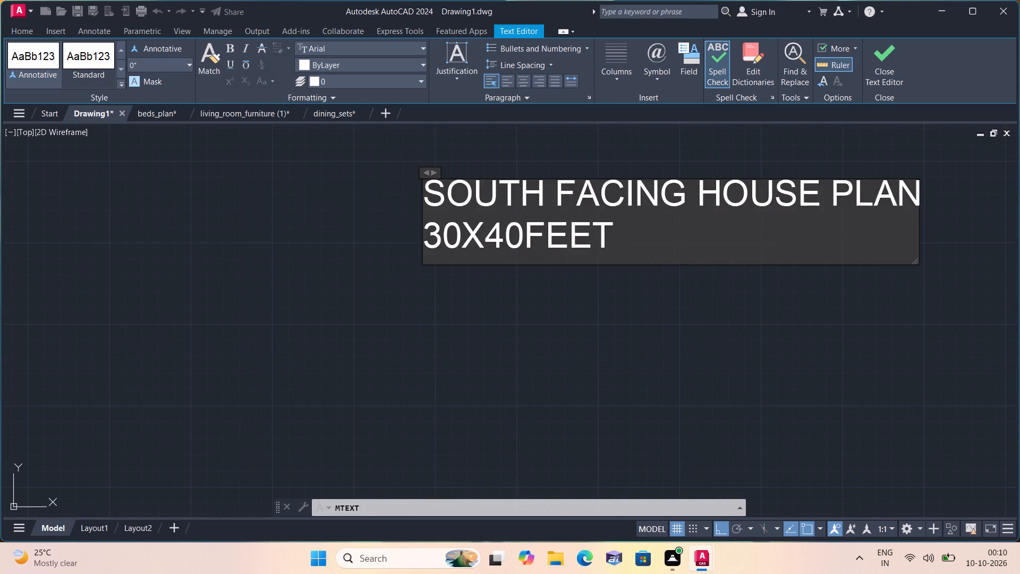
click(426, 235)
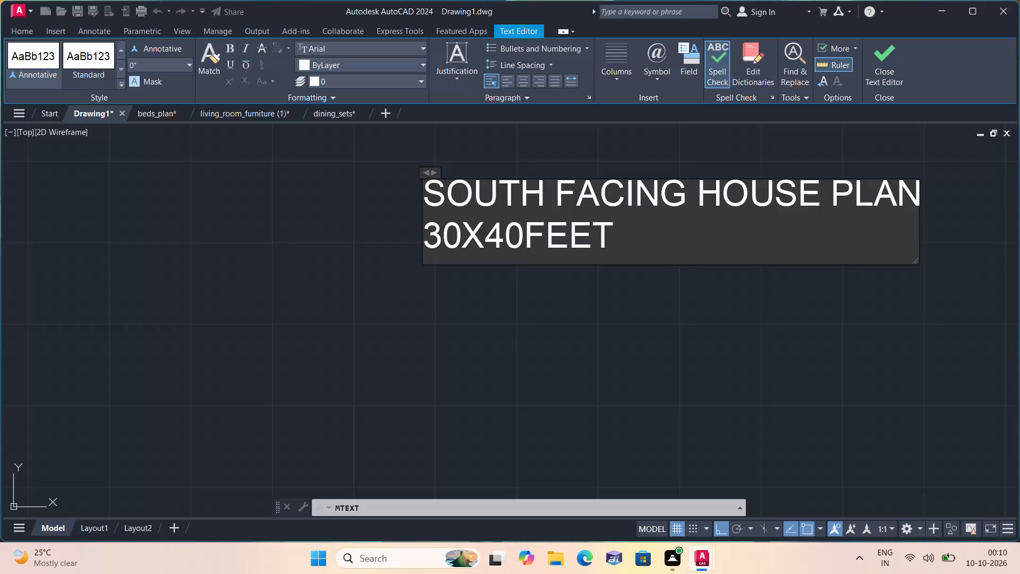
key(space)
key(space)
key(space)
key(space)
key(space)
key(space)
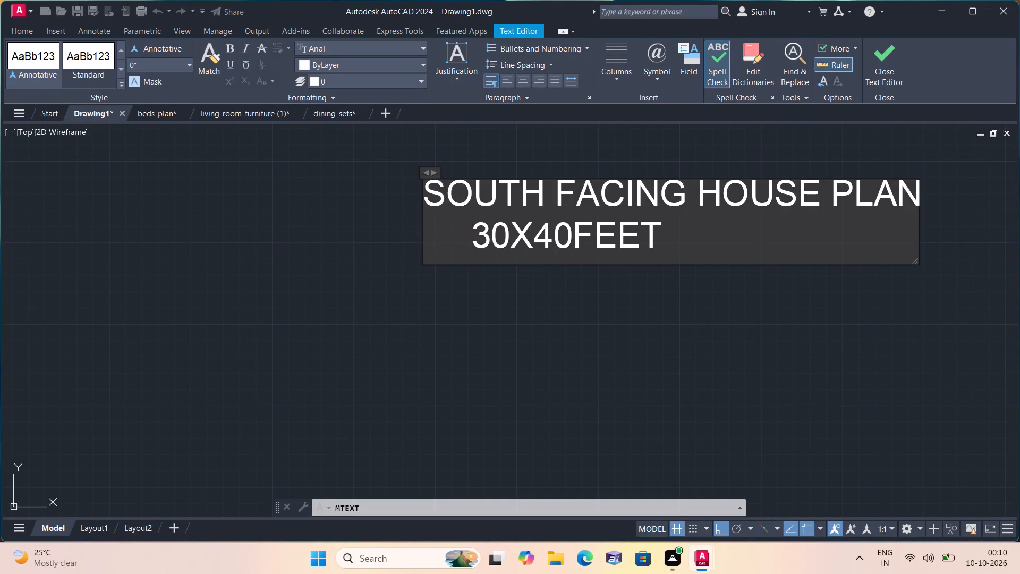
key(space)
key(space)
key(space)
key(space)
click(424, 302)
Set the text height of the SOUTH FACING HOUSE PLAN title to 1'.
scroll(424, 302, down, 1)
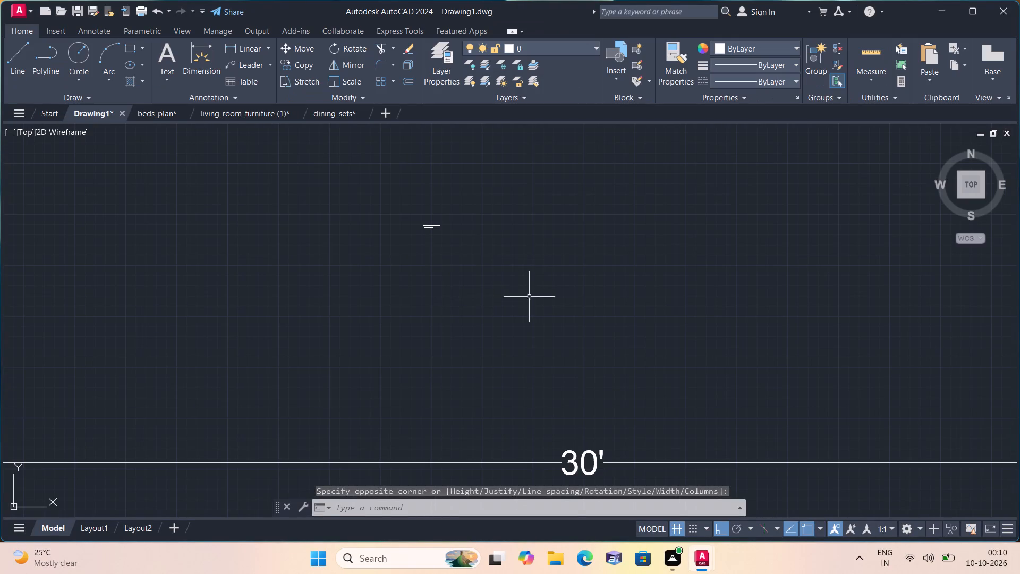
click(530, 297)
click(395, 193)
right_click(338, 299)
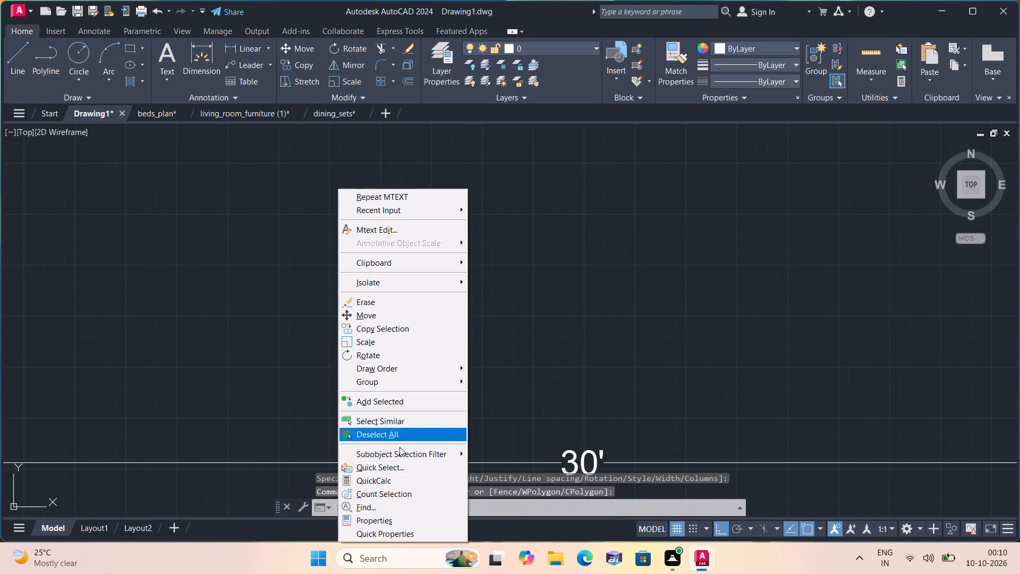
click(396, 519)
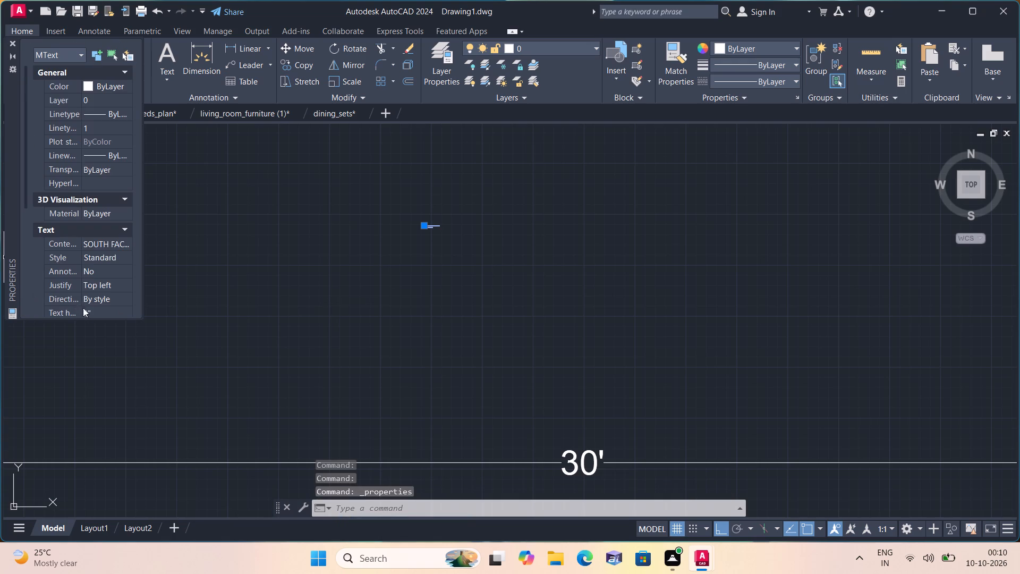
click(88, 313)
key(BackSpace)
text(1')
click(331, 264)
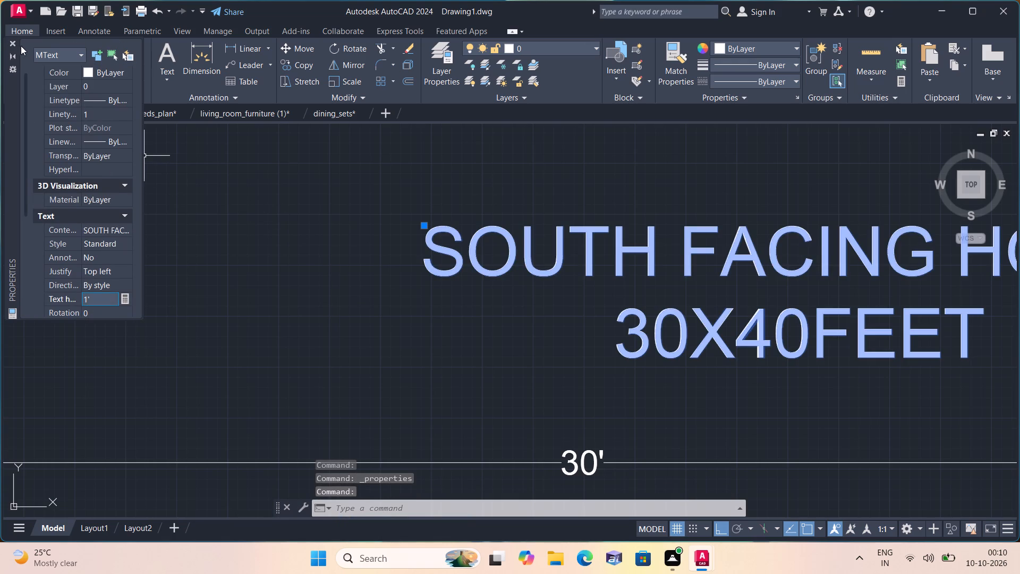
click(14, 43)
key(Escape)
Examine the tiny separate 30x40FEET text and the title's placement relative to the 30' dimension.
scroll(178, 207, down, 2)
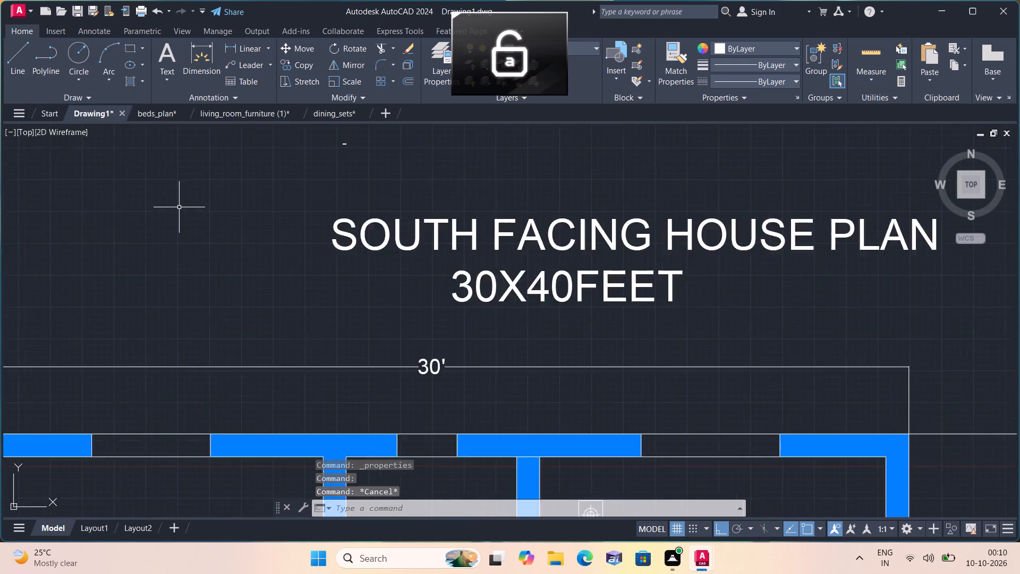
scroll(372, 237, up, 1)
middle_drag(280, 204, 304, 277)
scroll(280, 210, down, 1)
scroll(276, 217, up, 3)
scroll(262, 283, up, 2)
scroll(217, 234, up, 2)
scroll(259, 292, up, 2)
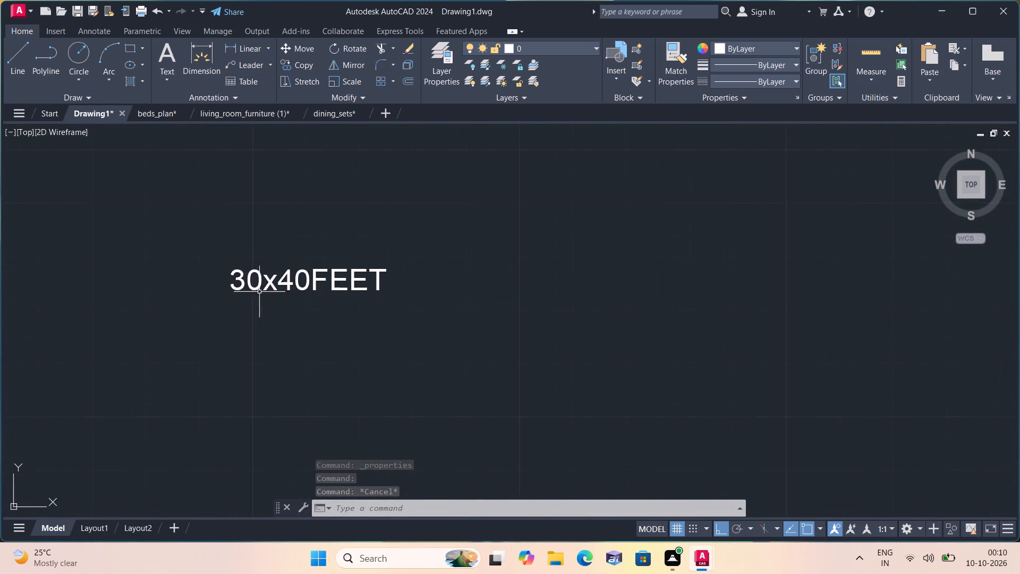
scroll(290, 288, down, 5)
scroll(455, 382, down, 1)
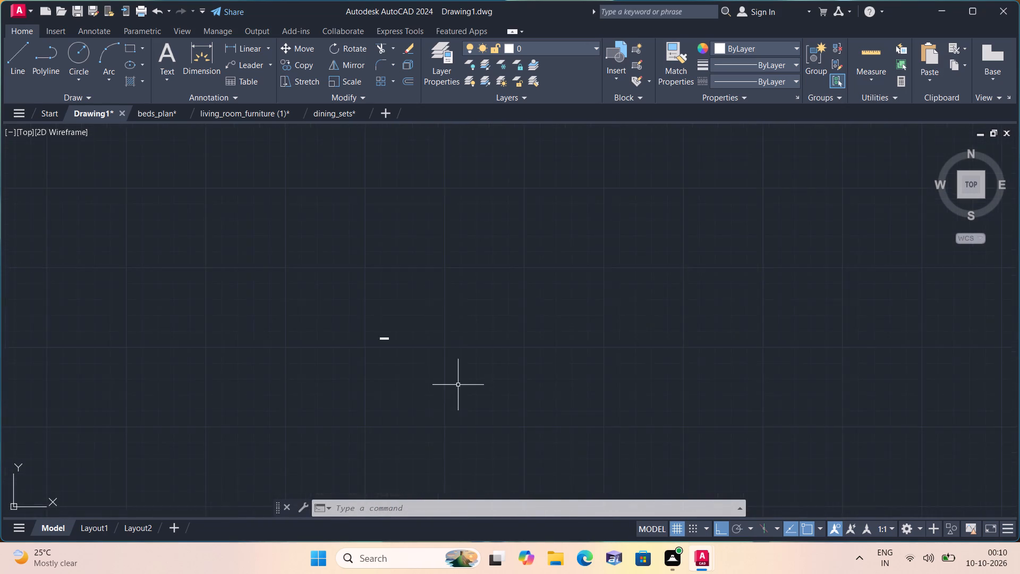
scroll(458, 385, down, 3)
middle_drag(513, 393, 466, 325)
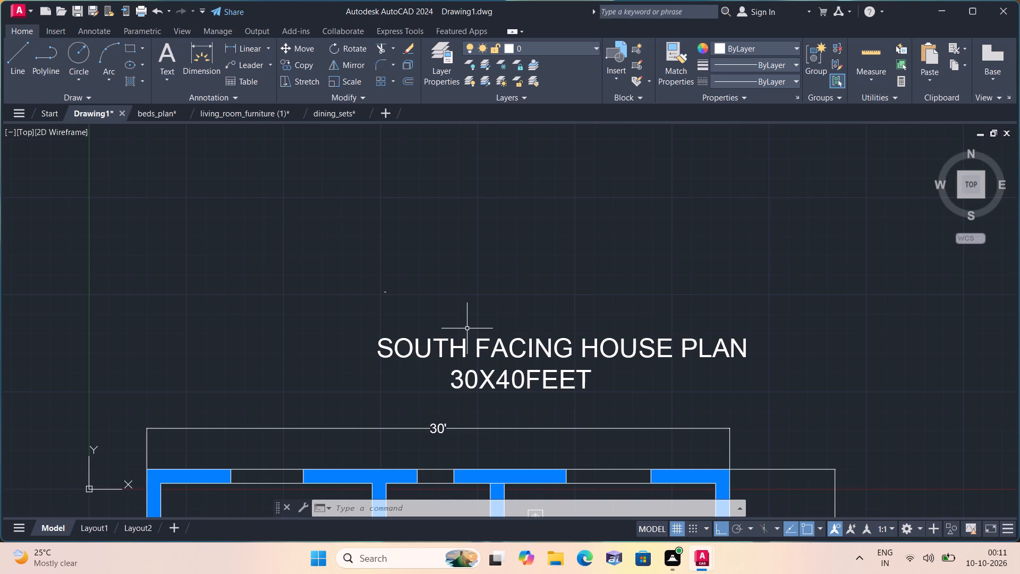
scroll(508, 360, up, 1)
middle_drag(506, 360, 501, 360)
scroll(504, 360, down, 1)
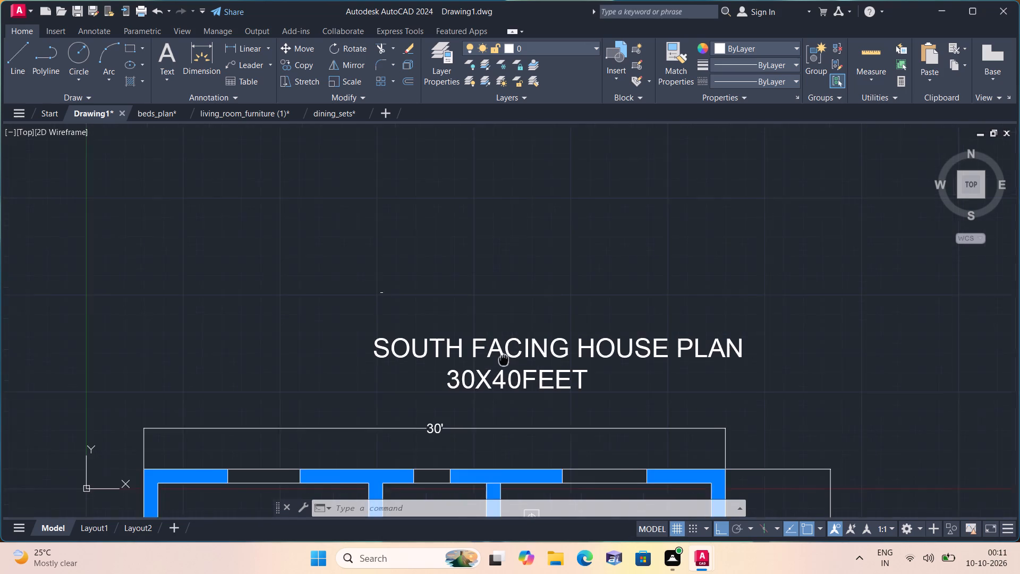
middle_drag(501, 360, 481, 360)
scroll(498, 361, down, 1)
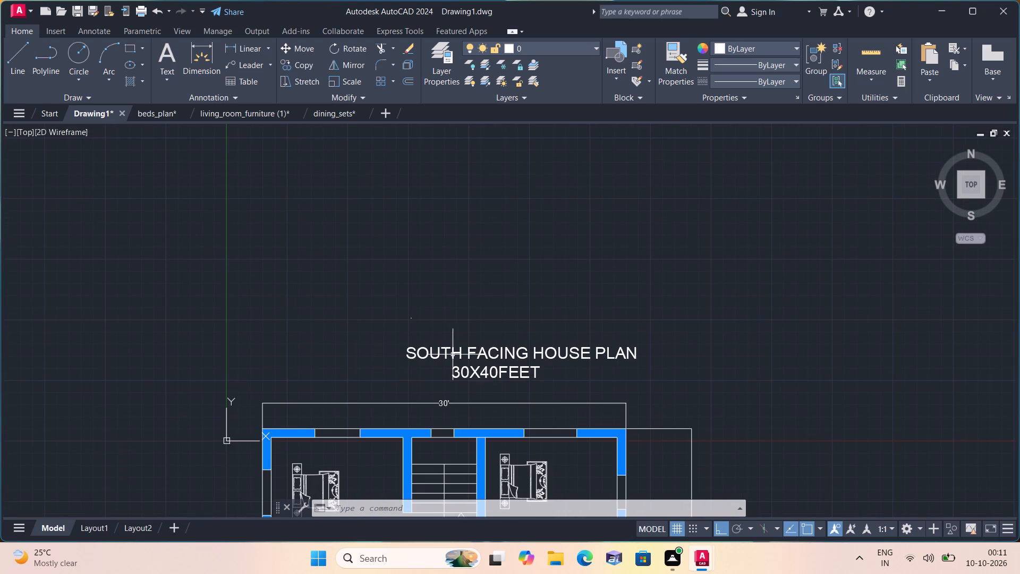
scroll(451, 359, up, 1)
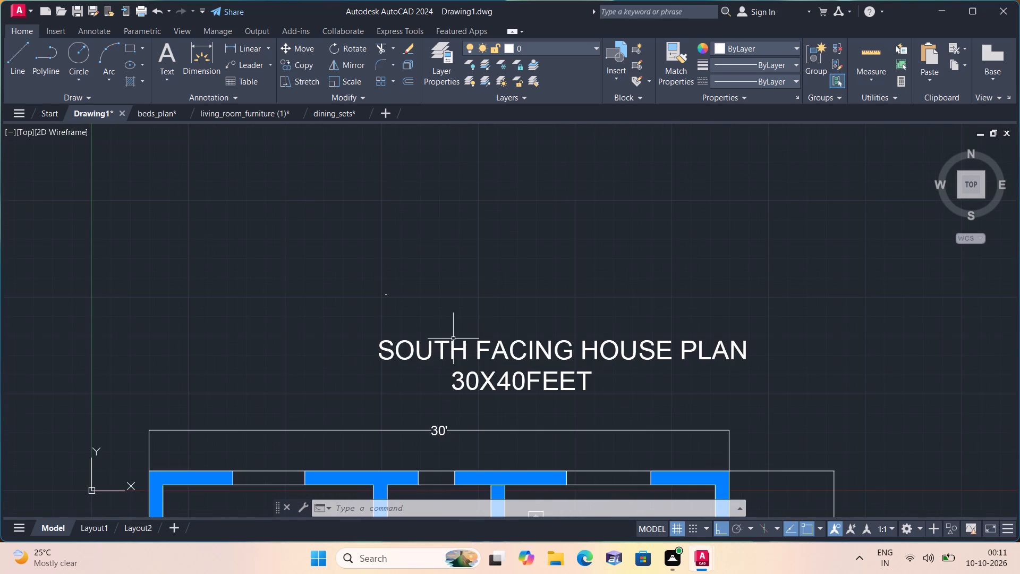
Move the SOUTH FACING HOUSE PLAN title about 4'-8" straight left, more centrally over the 30' dimension.
click(449, 342)
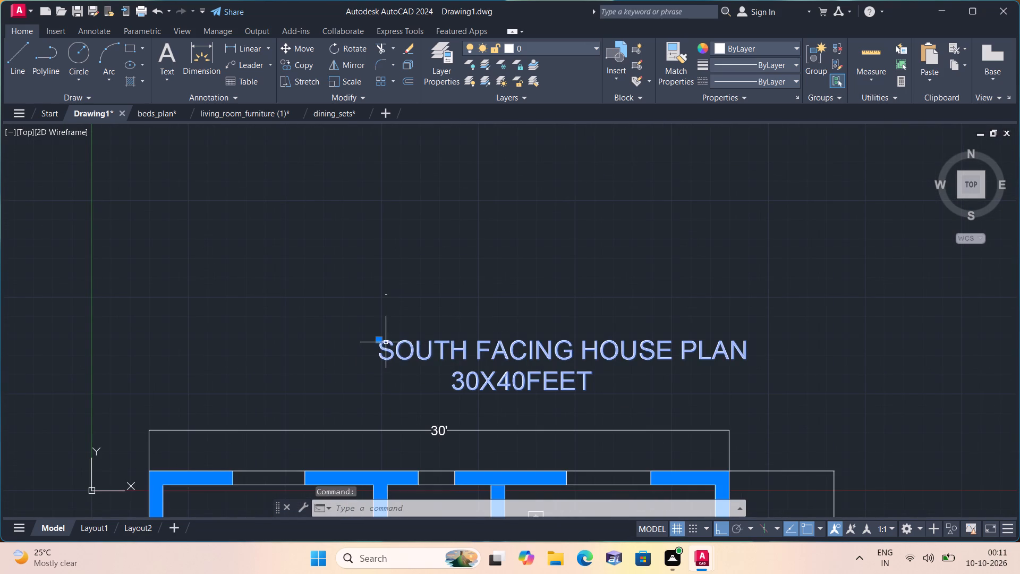
click(381, 341)
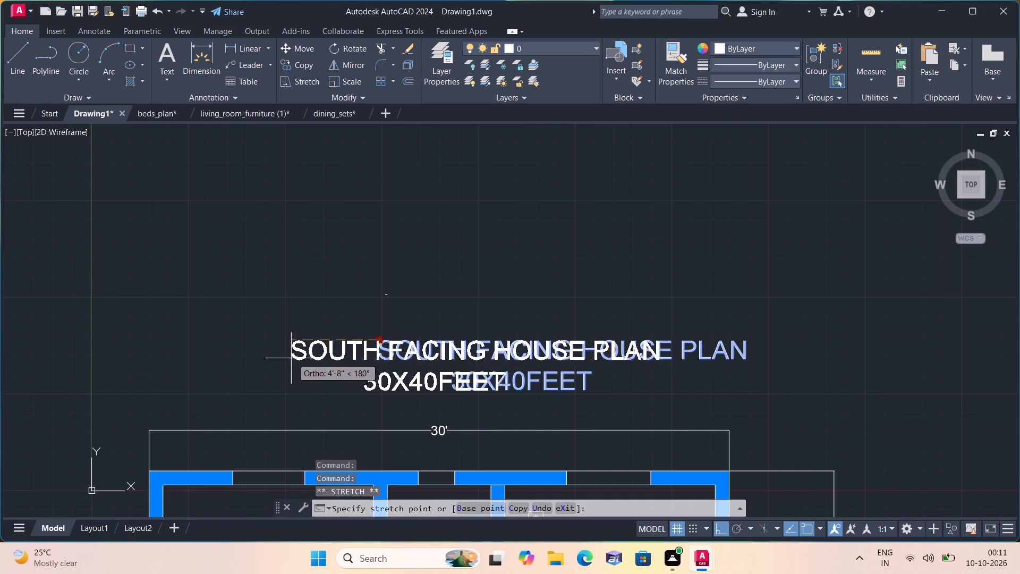
click(286, 358)
scroll(385, 313, up, 1)
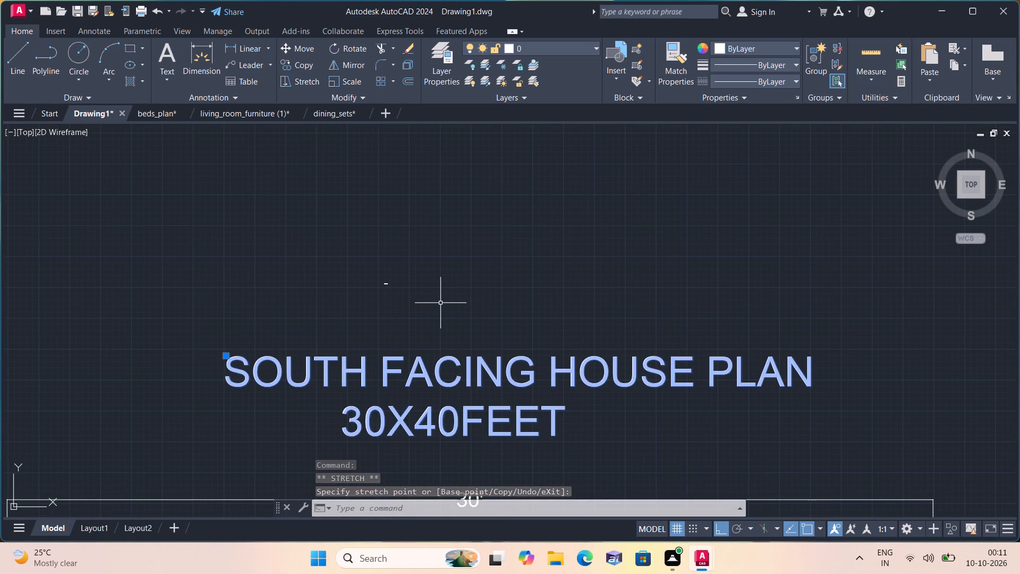
key(Escape)
Set the text height of the separate 30x40FEET text above the title to 1'.
click(441, 310)
click(344, 251)
right_click(344, 251)
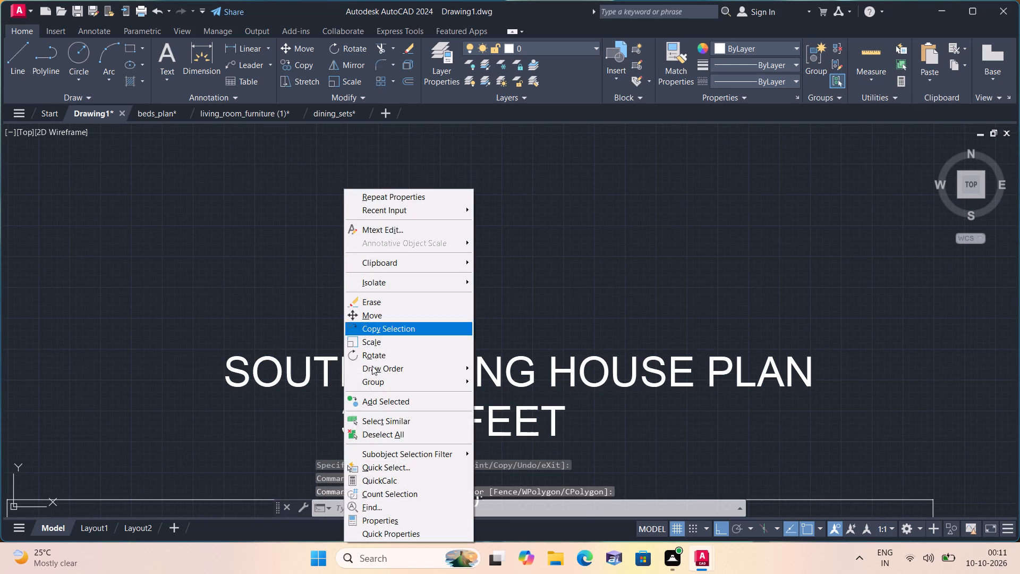
click(399, 521)
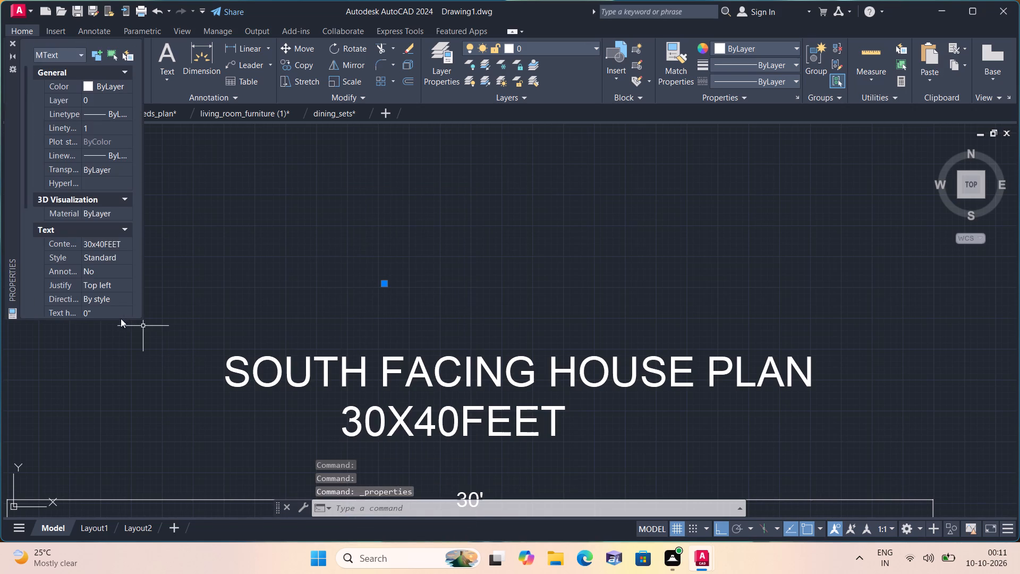
click(101, 315)
key(BackSpace)
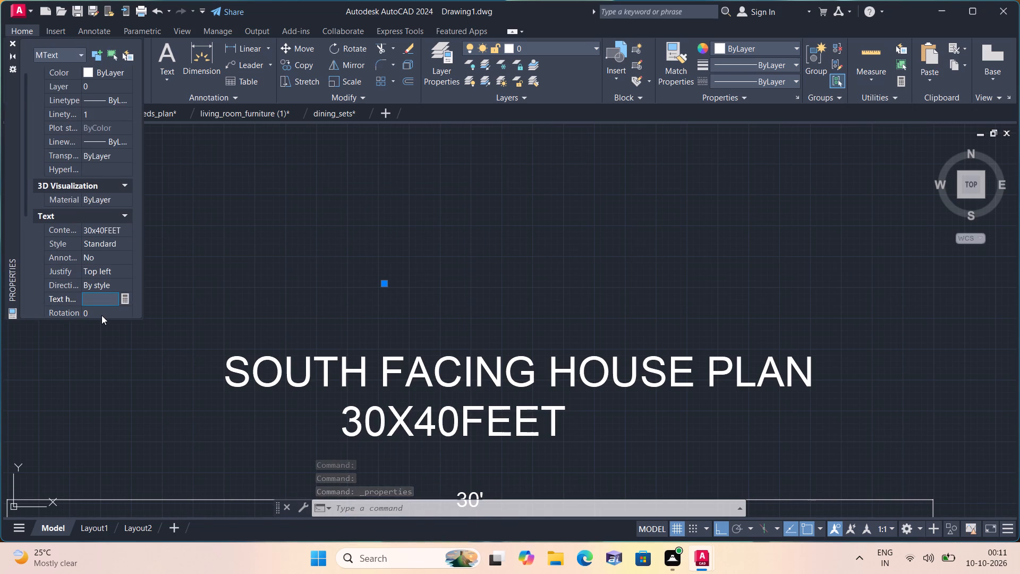
key(6)
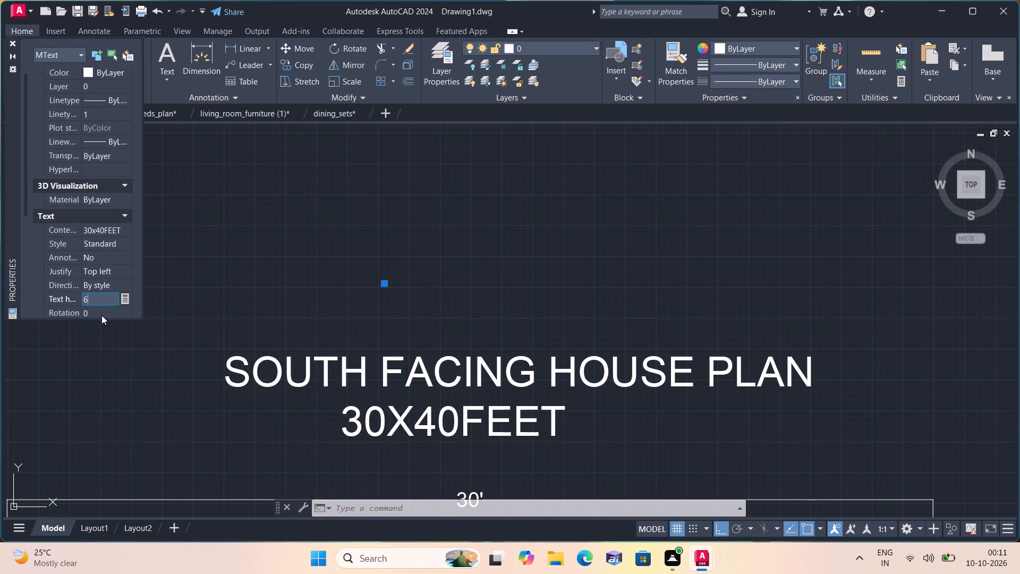
key(BackSpace)
text(1')
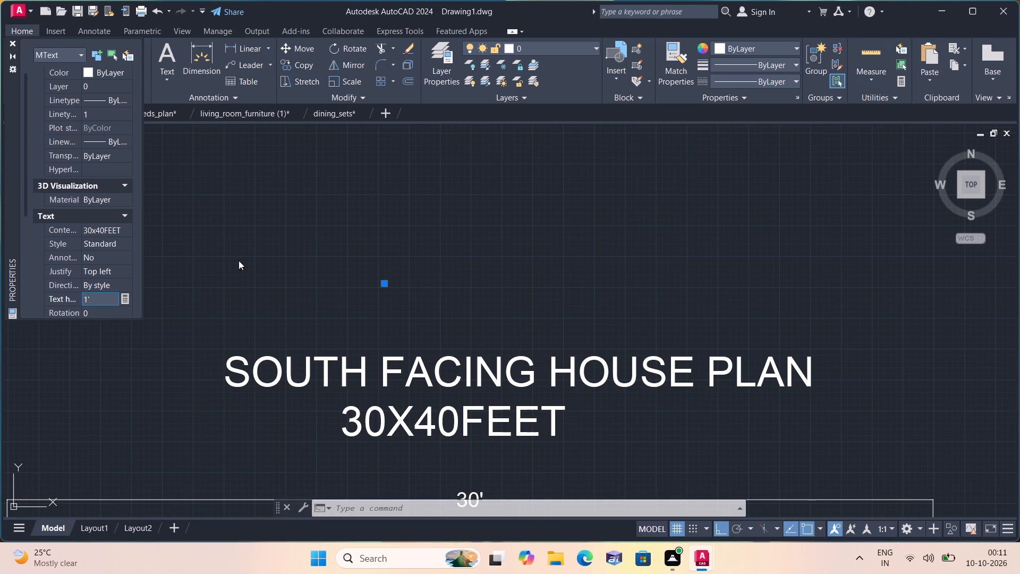
click(240, 259)
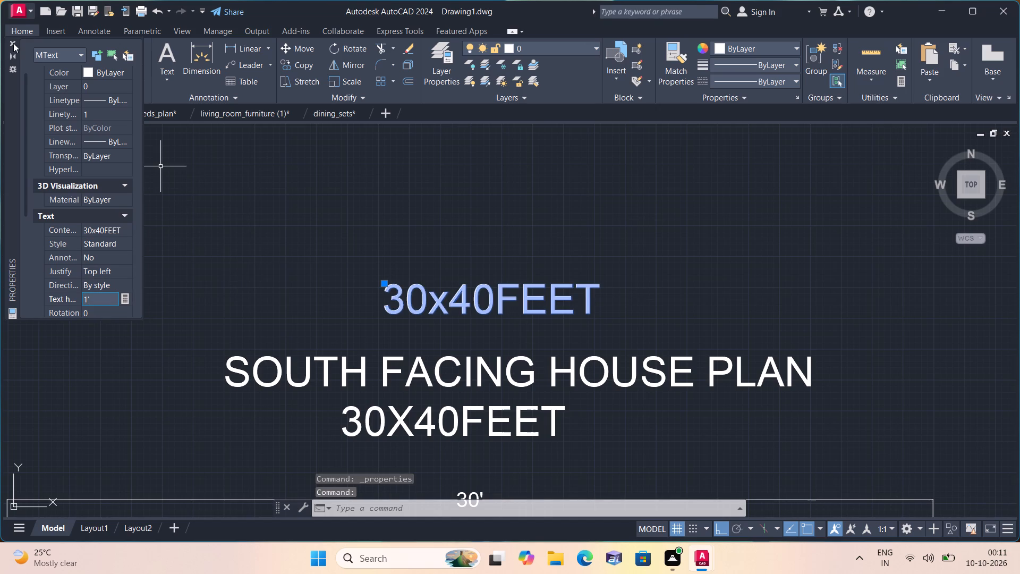
click(13, 43)
key(Escape)
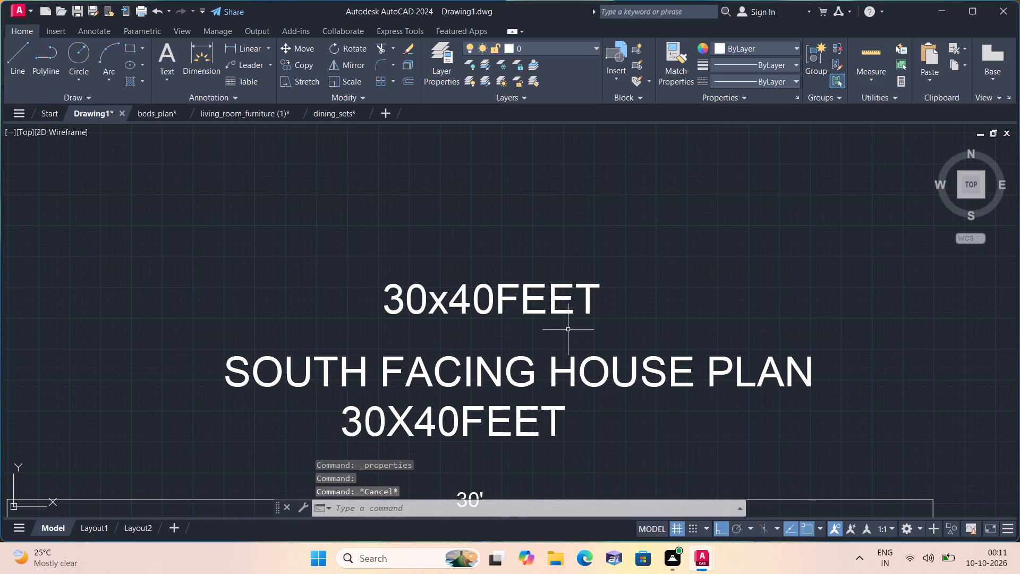
Set the text height of the SOUTH FACING HOUSE PLAN title to 8".
middle_drag(567, 331, 567, 242)
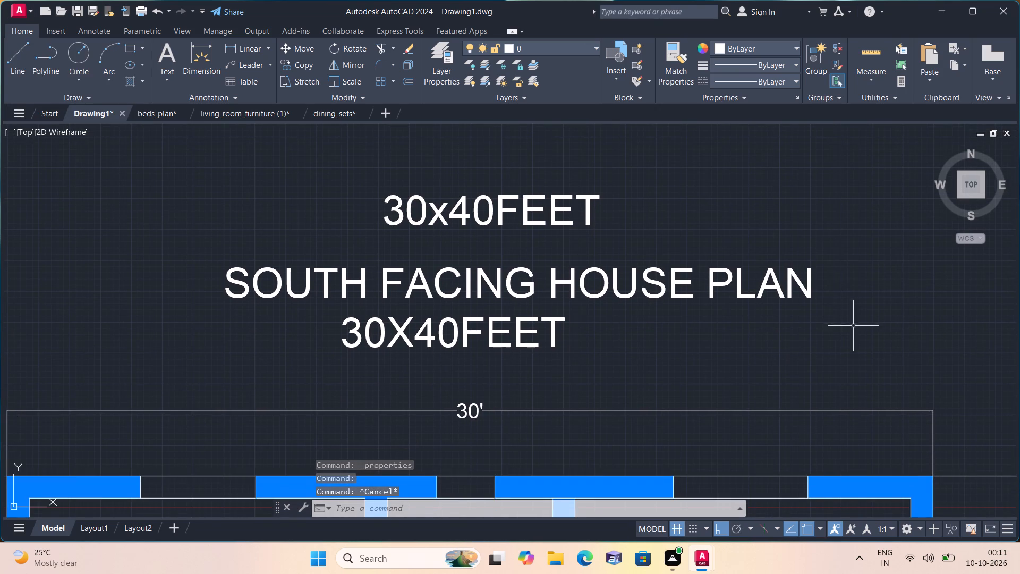
drag(841, 326, 828, 318)
click(507, 278)
right_click(670, 223)
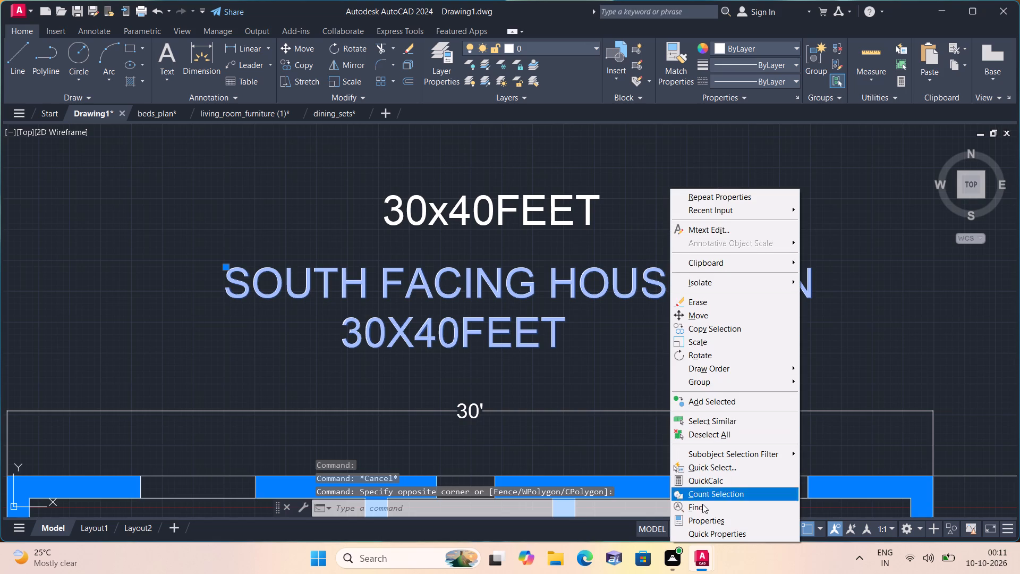
click(703, 521)
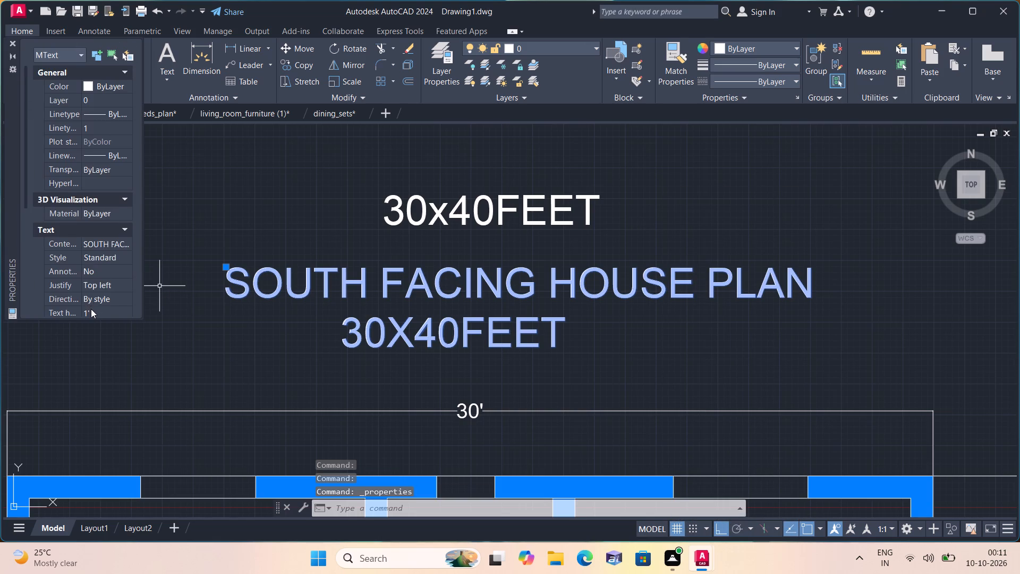
click(91, 309)
key(BackSpace)
key(8)
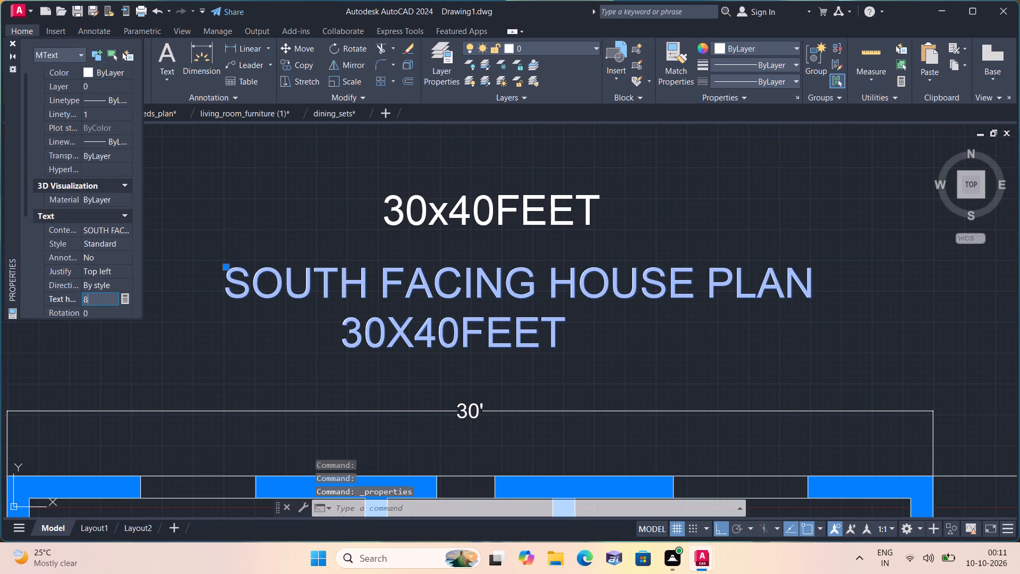
key(shift+quotedbl)
click(195, 353)
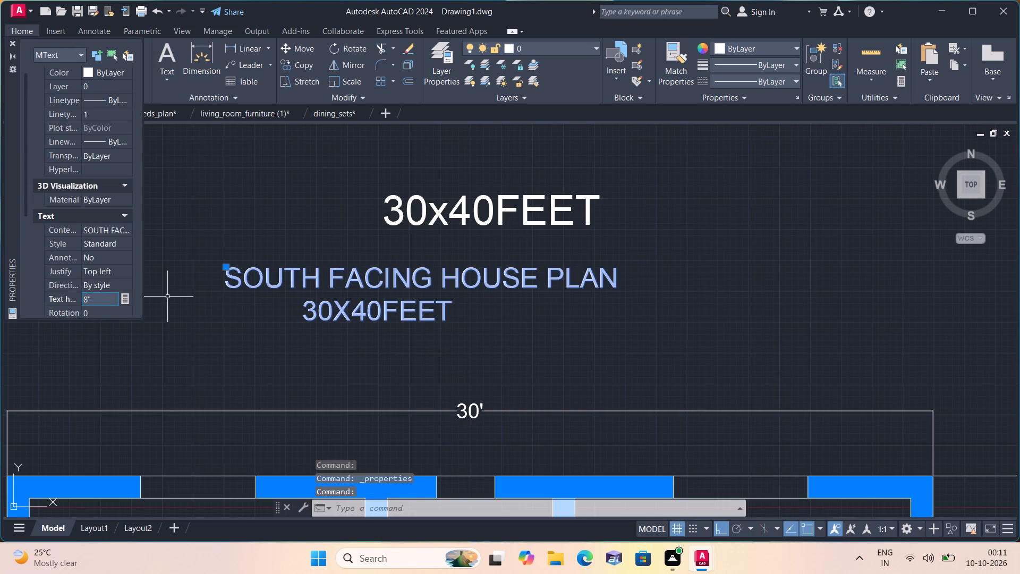
click(12, 46)
key(Escape)
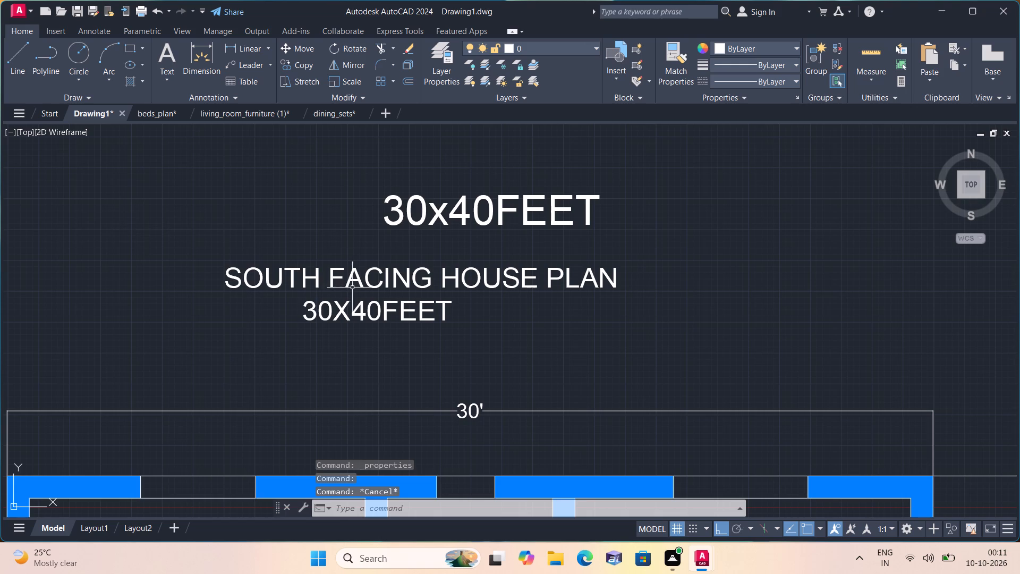
Move the SOUTH FACING HOUSE PLAN title down and slightly right, with Ortho off, to sit just above the 30' dimension.
middle_drag(353, 271, 404, 348)
middle_drag(412, 362, 411, 267)
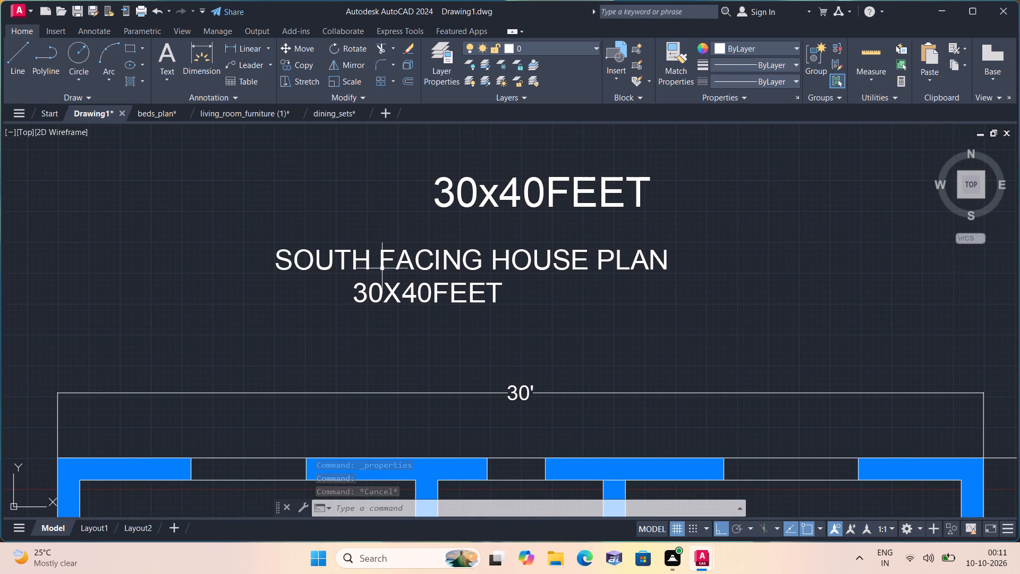
click(382, 262)
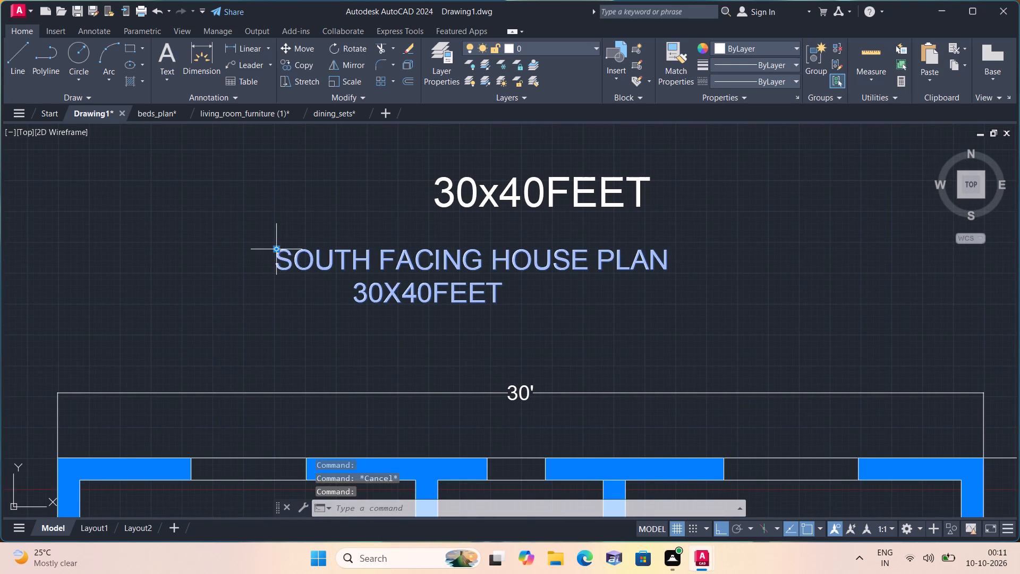
click(276, 248)
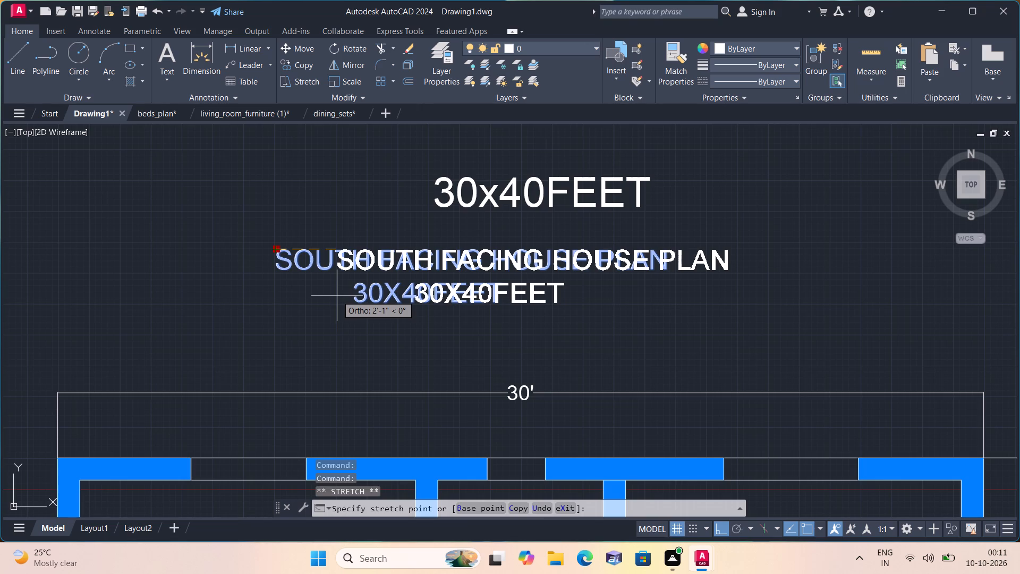
key(F8)
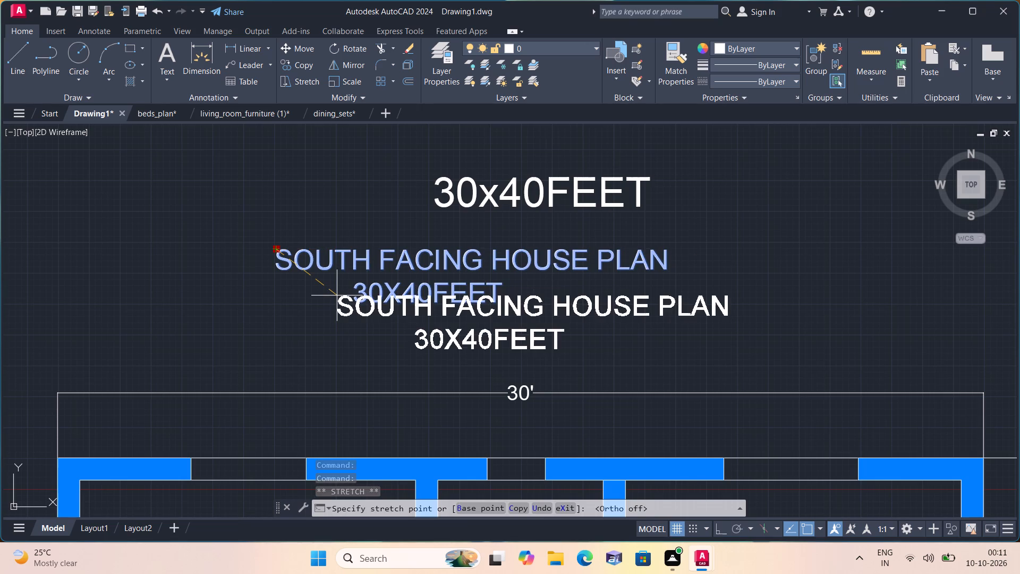
click(299, 322)
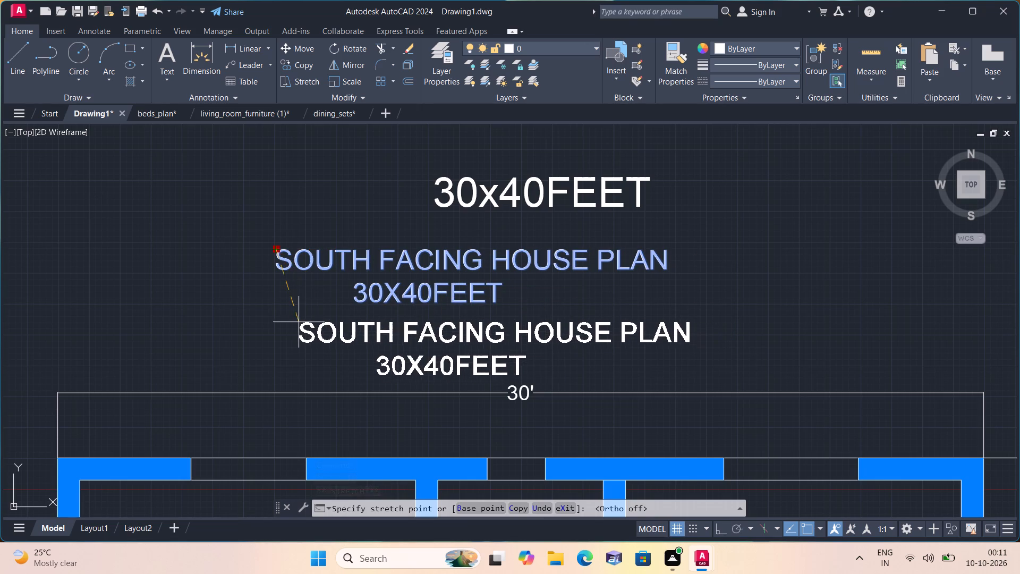
Move the separate 30x40FEET text down and left so it sits just above the SOUTH FACING HOUSE PLAN title.
middle_drag(316, 278, 336, 337)
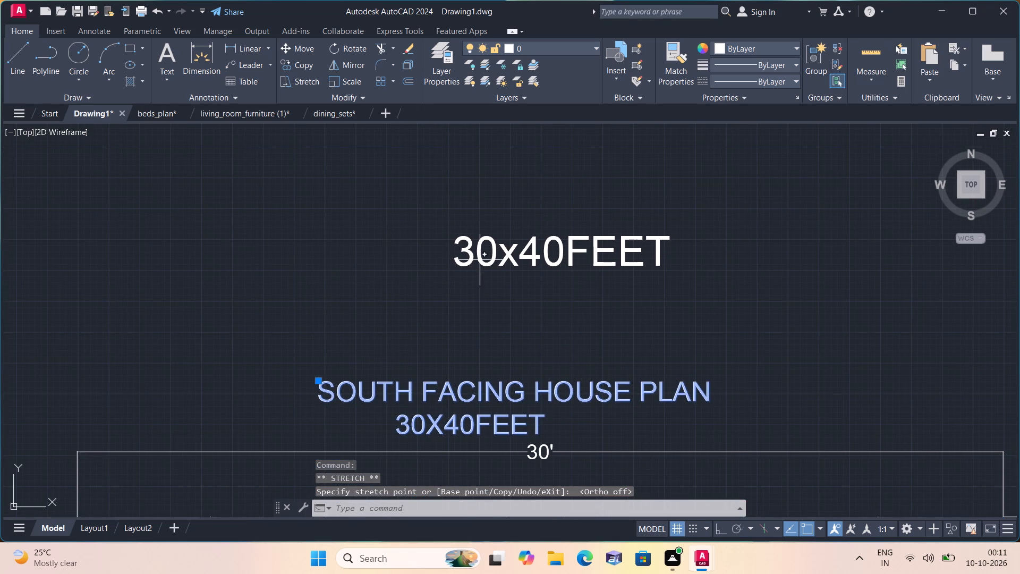
click(474, 254)
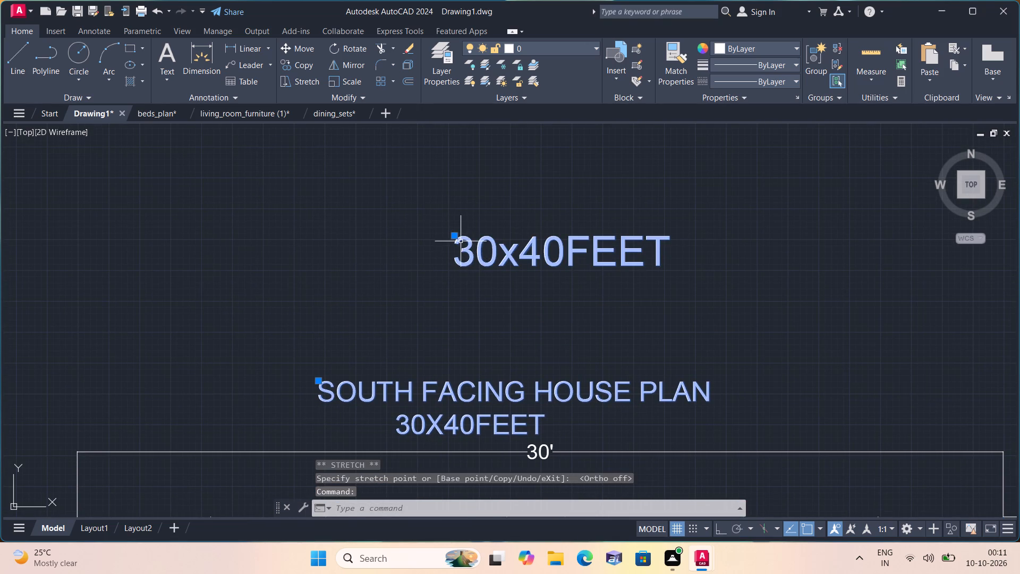
click(457, 235)
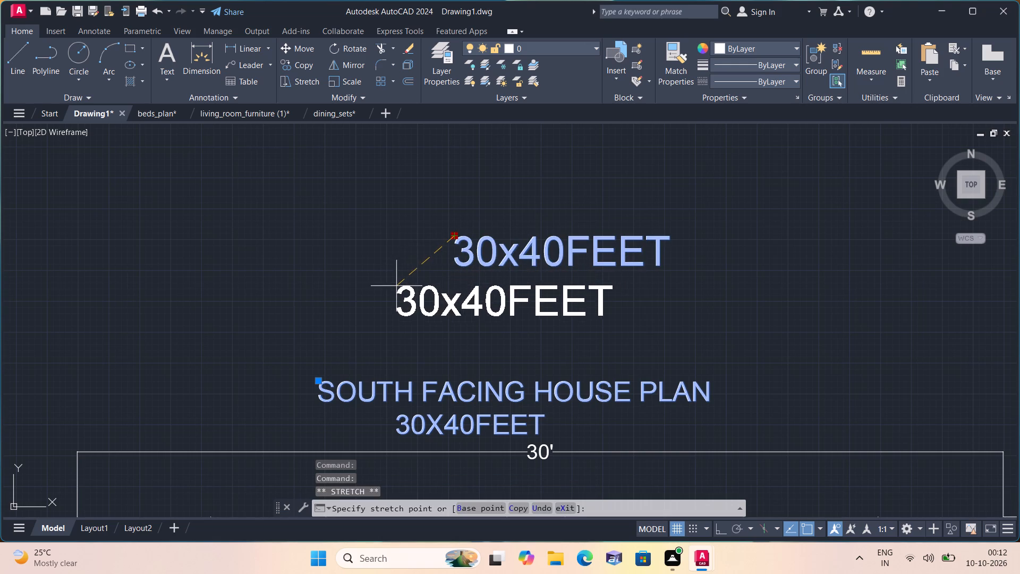
click(386, 310)
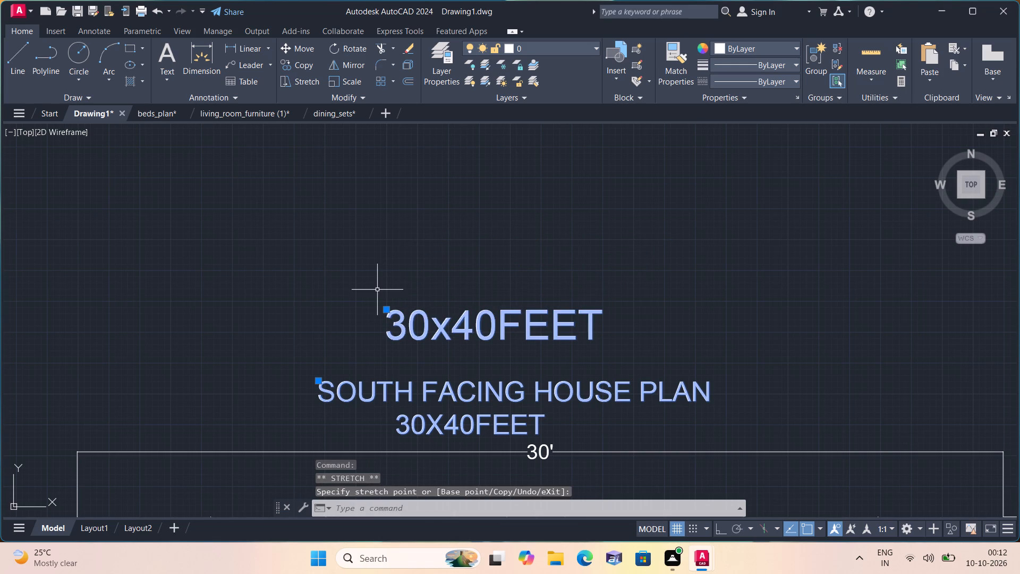
key(Escape)
scroll(456, 341, down, 1)
middle_drag(456, 341, 437, 234)
scroll(436, 231, down, 2)
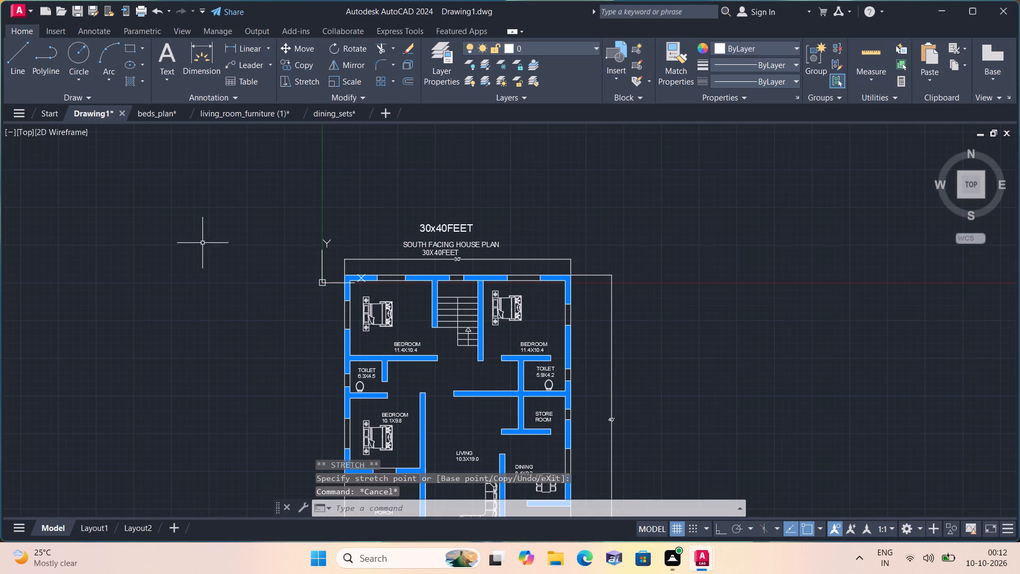
Close the dining_sets, living_room_furniture (1) and beds_plan drawings, leaving only the house plan open.
click(362, 114)
click(483, 307)
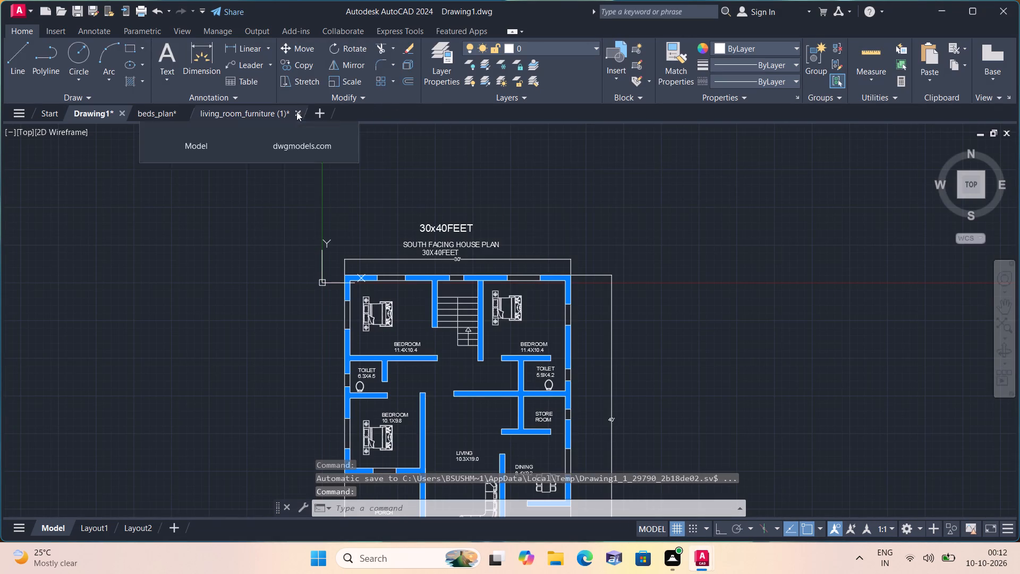
click(295, 112)
click(469, 307)
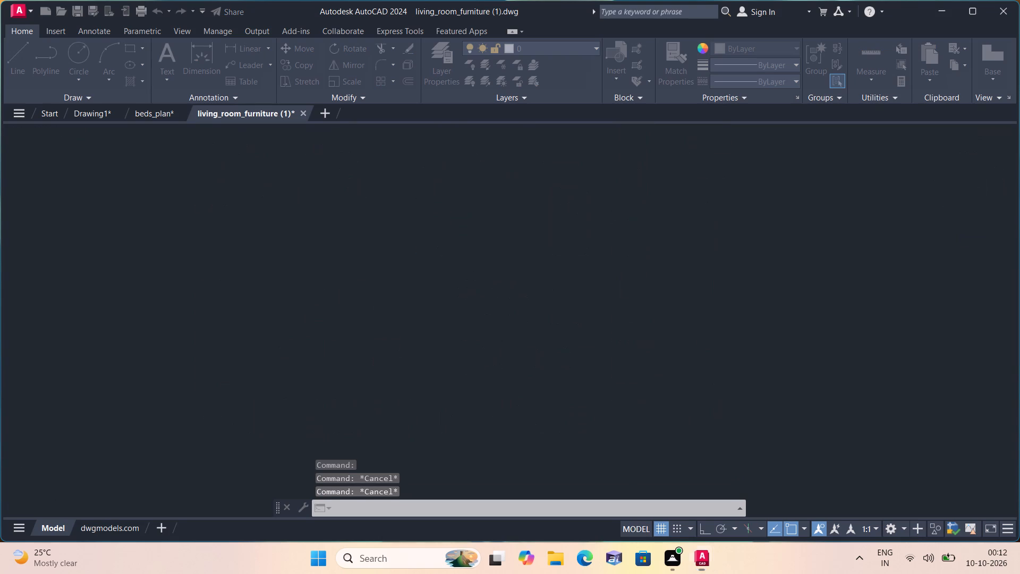
click(182, 113)
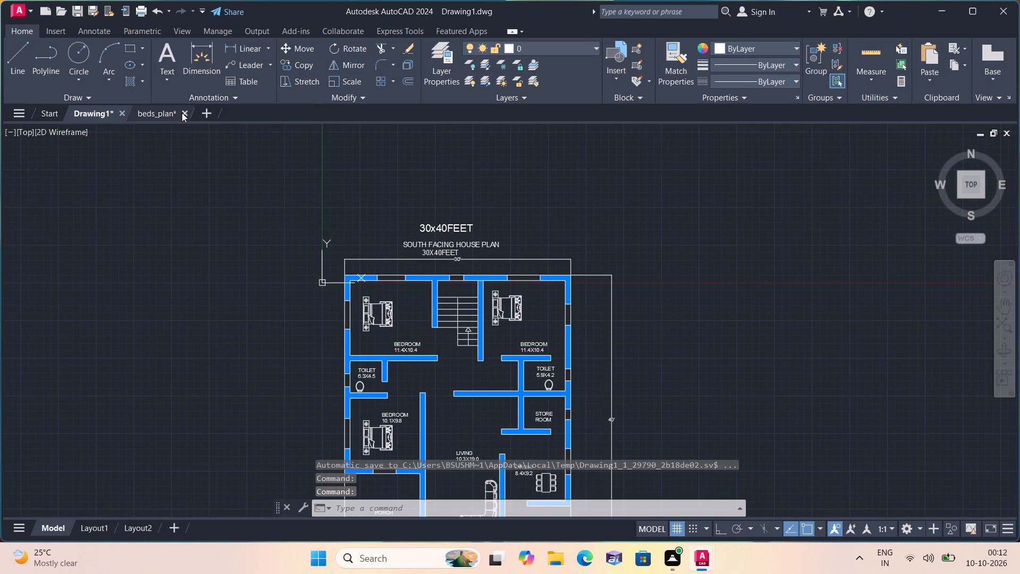
click(491, 304)
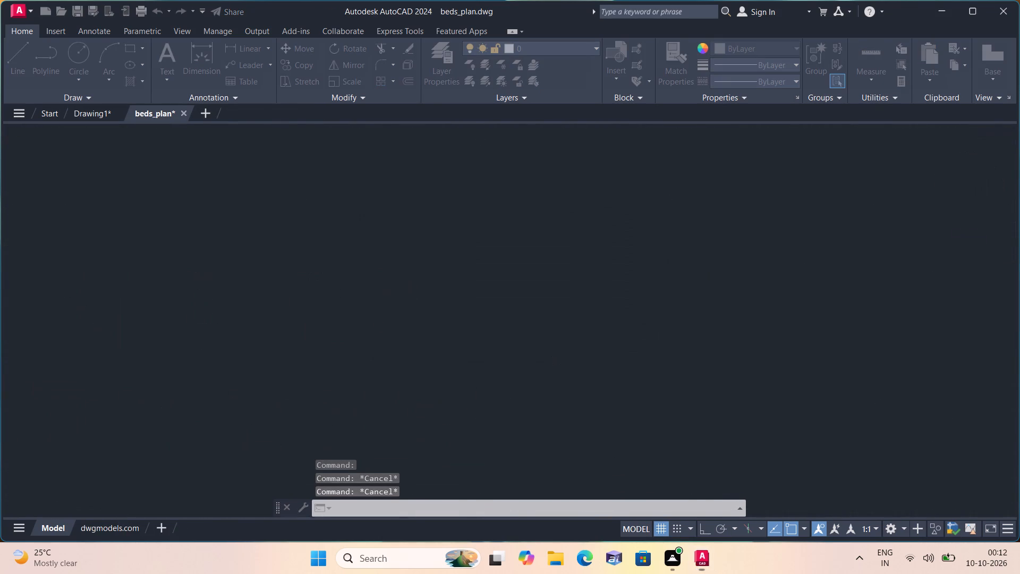
Save the house plan drawing in the Downloads folder under the file name lite blue.
click(19, 9)
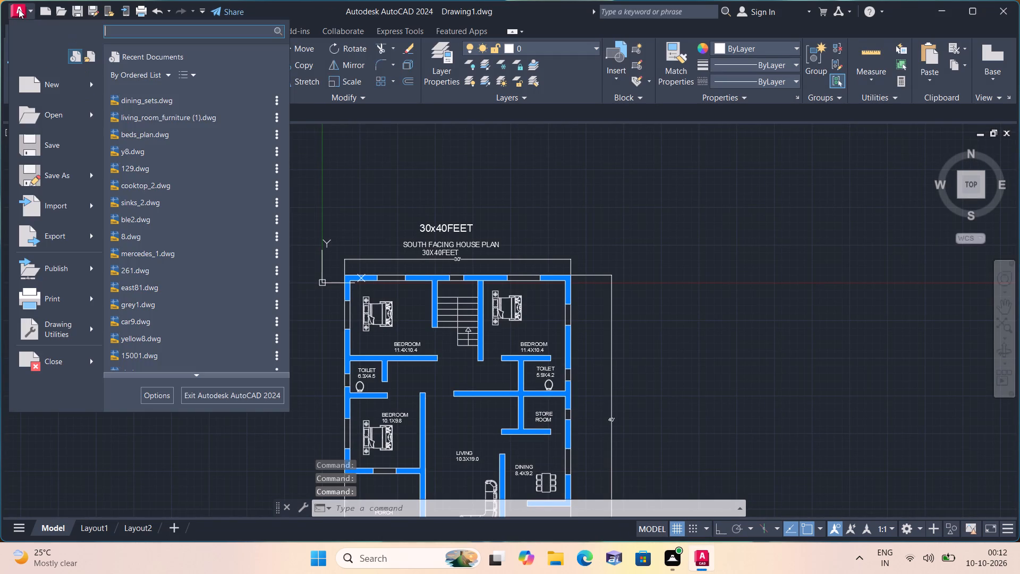
click(58, 143)
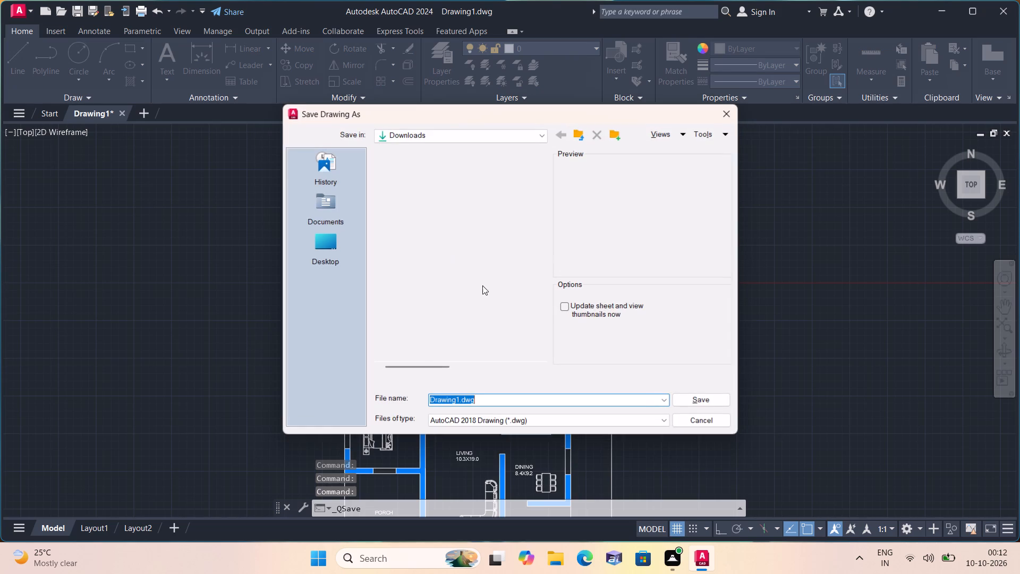
click(512, 398)
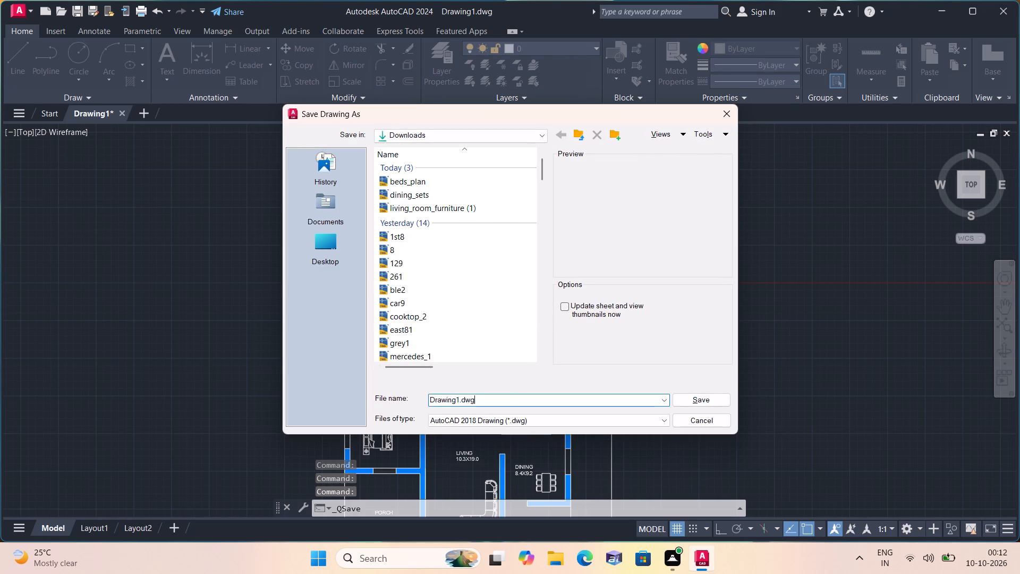
key(BackSpace)
key(BackSpace)
key(BackSpace)
key(BackSpace)
key(BackSpace)
key(BackSpace)
key(BackSpace)
key(BackSpace)
key(BackSpace)
key(BackSpace)
key(BackSpace)
key(BackSpace)
key(BackSpace)
key(BackSpace)
key(BackSpace)
key(BackSpace)
key(BackSpace)
key(BackSpace)
key(BackSpace)
key(BackSpace)
text(li)
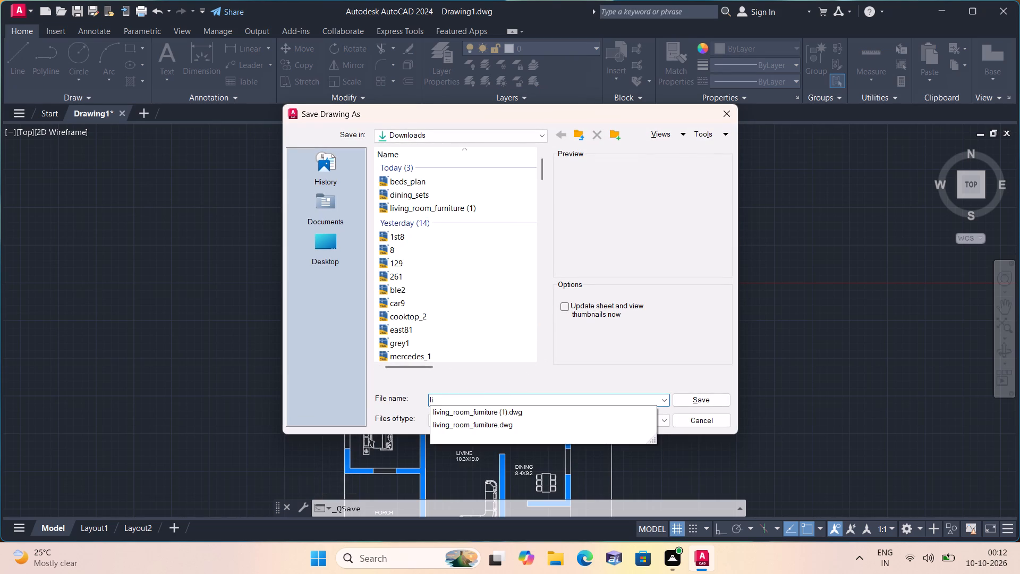
text(te blue)
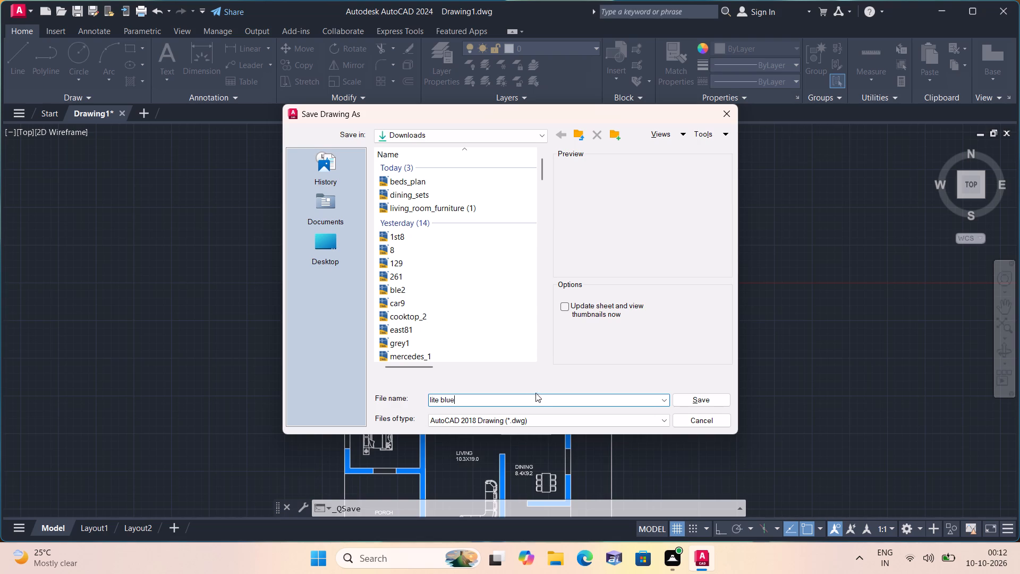
click(700, 403)
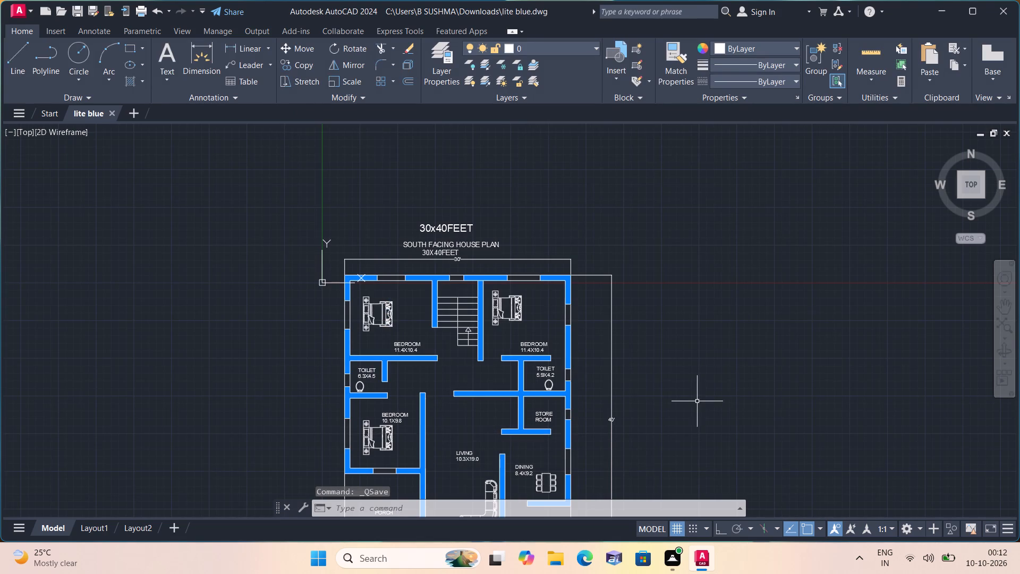
Start a plot of the plan with the DWG To PDF.pc3 plotter and ISO A4 (297.00 x 210.00 MM) paper.
middle_drag(697, 401, 664, 349)
scroll(692, 398, down, 1)
scroll(647, 313, down, 1)
text(plot)
key(space)
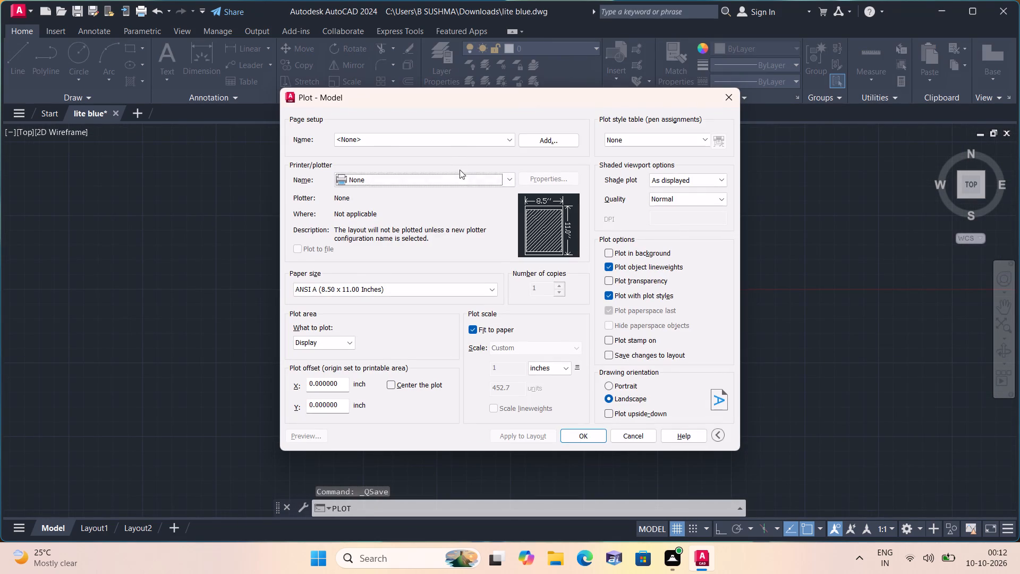
click(446, 179)
click(393, 310)
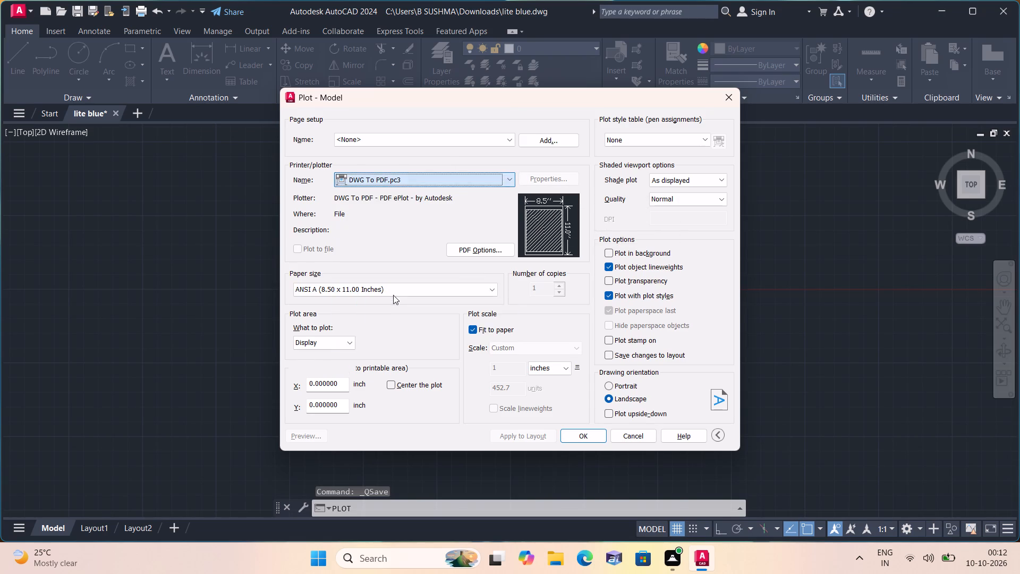
click(394, 285)
scroll(361, 364, down, 6)
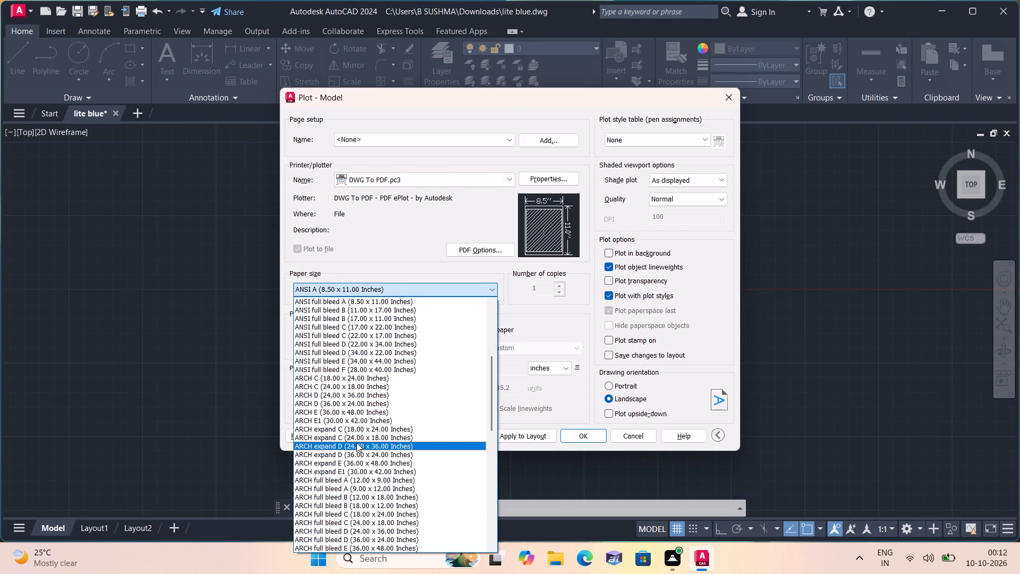
scroll(356, 443, down, 6)
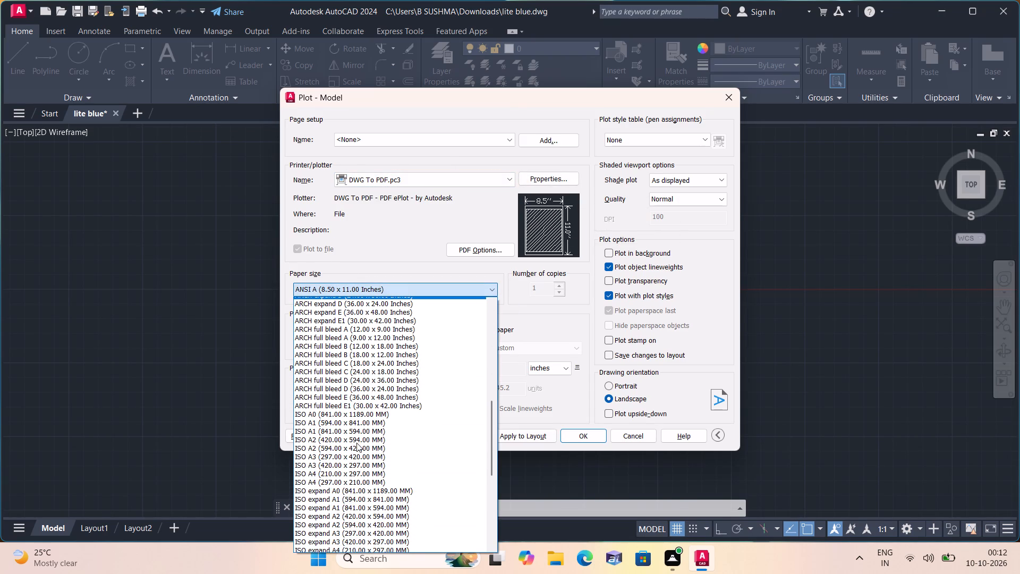
scroll(356, 443, down, 1)
click(337, 456)
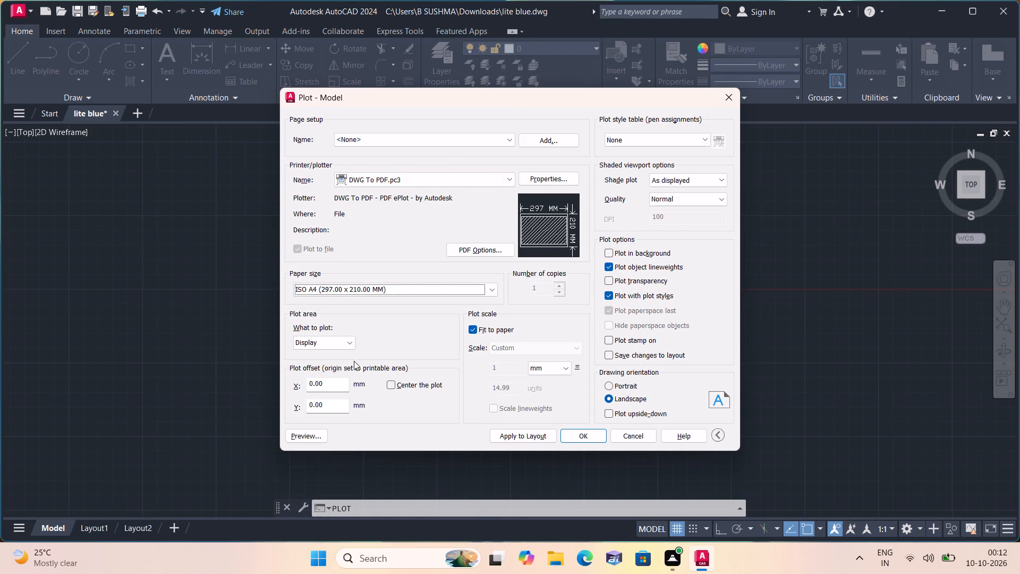
Set the plot area to a window enclosing the whole floor plan with its titles, and centre the plot.
click(348, 341)
click(332, 379)
scroll(332, 379, down, 1)
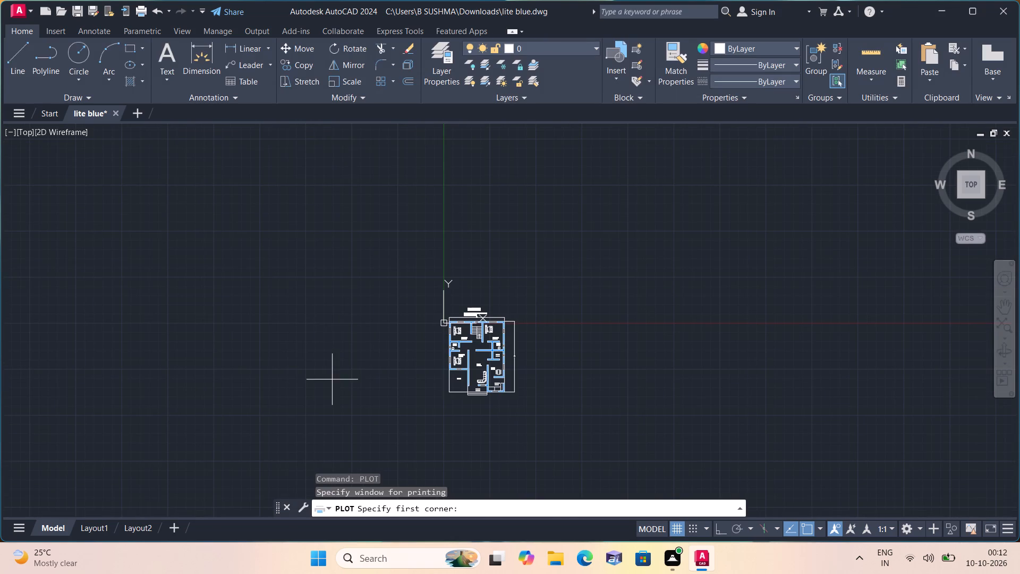
drag(325, 264, 336, 274)
click(654, 423)
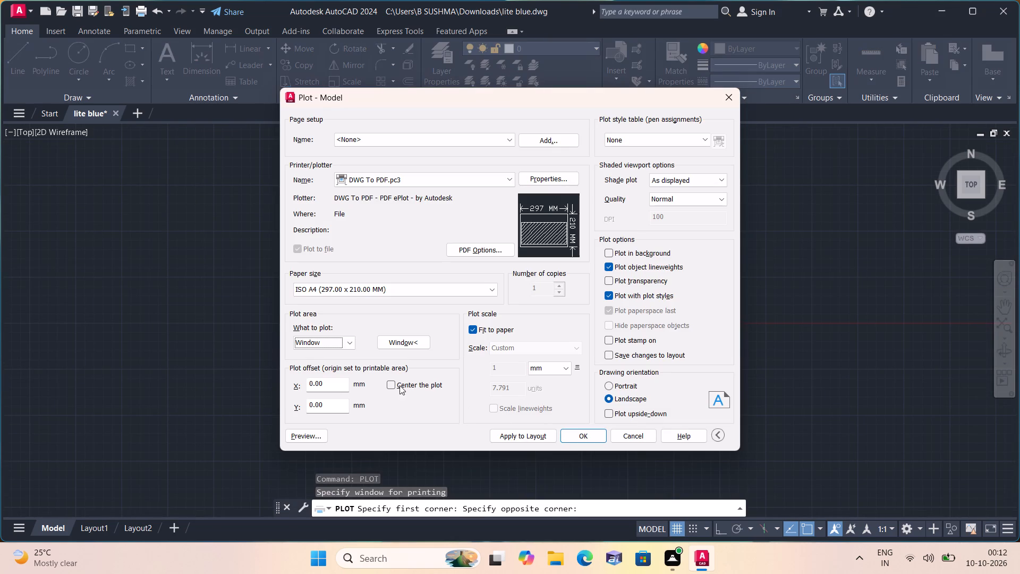
click(394, 383)
Assign the acad.ctb plot style table to the plot.
click(637, 133)
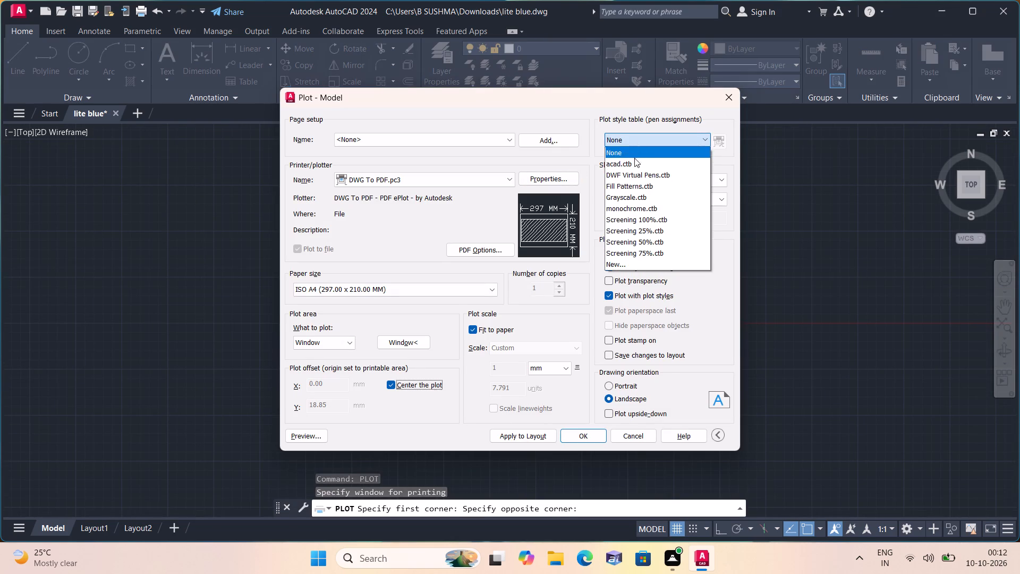
click(631, 162)
click(514, 308)
scroll(514, 308, down, 1)
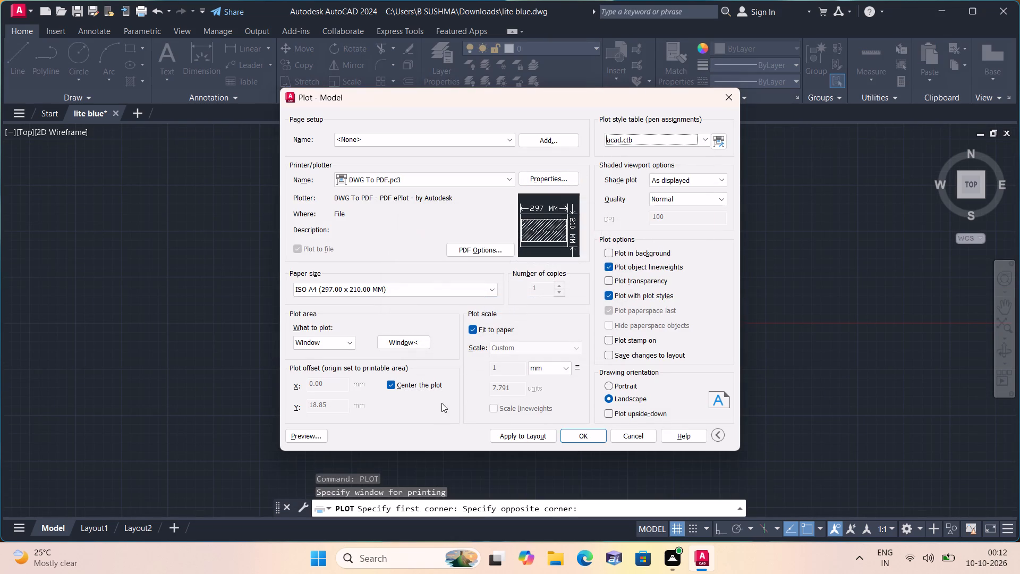
Preview the plotted sheet to check the floor plan and its titles, and return to the plot settings.
click(317, 434)
scroll(495, 348, up, 5)
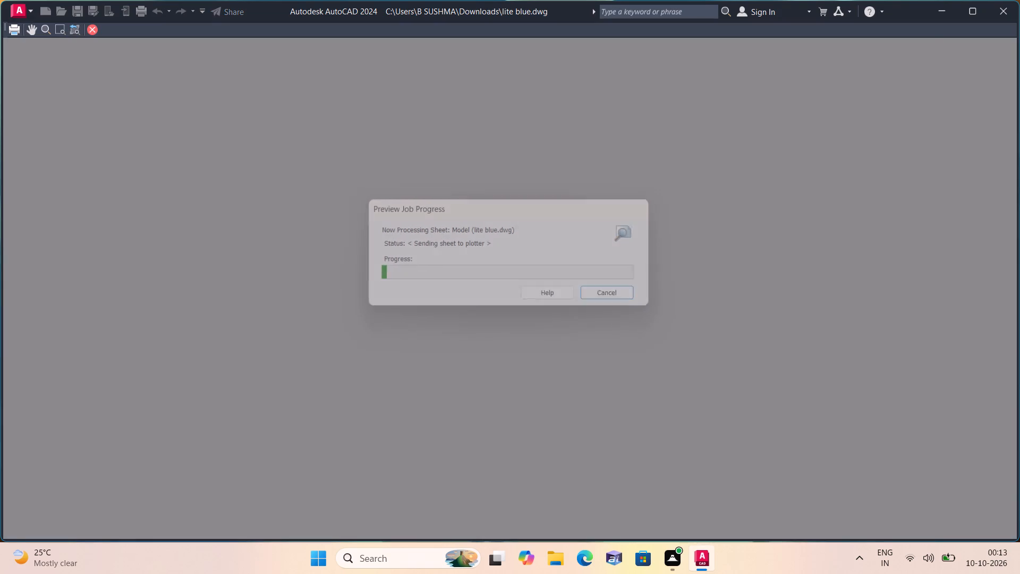
scroll(495, 348, up, 3)
scroll(725, 305, down, 1)
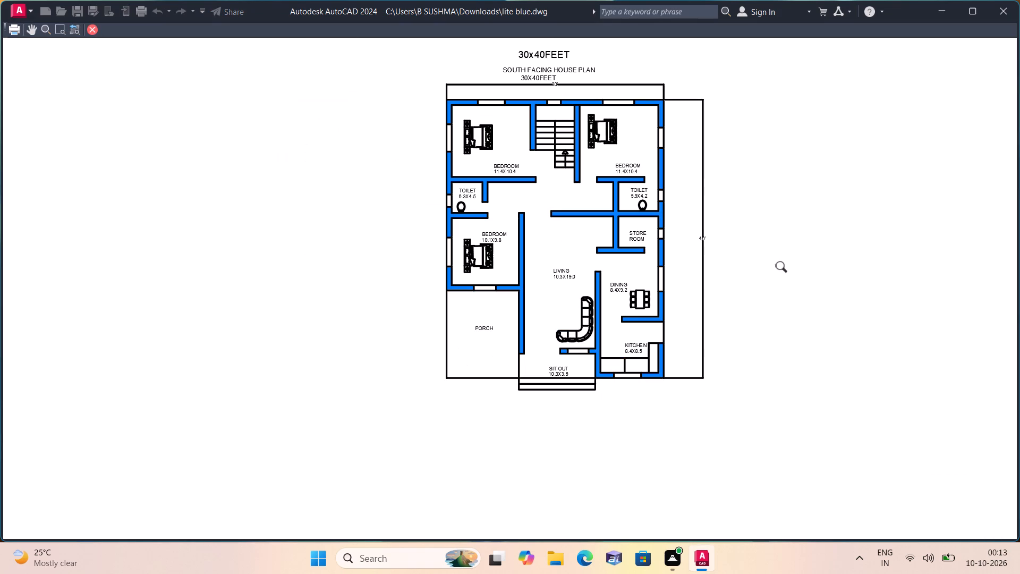
right_click(785, 267)
click(805, 274)
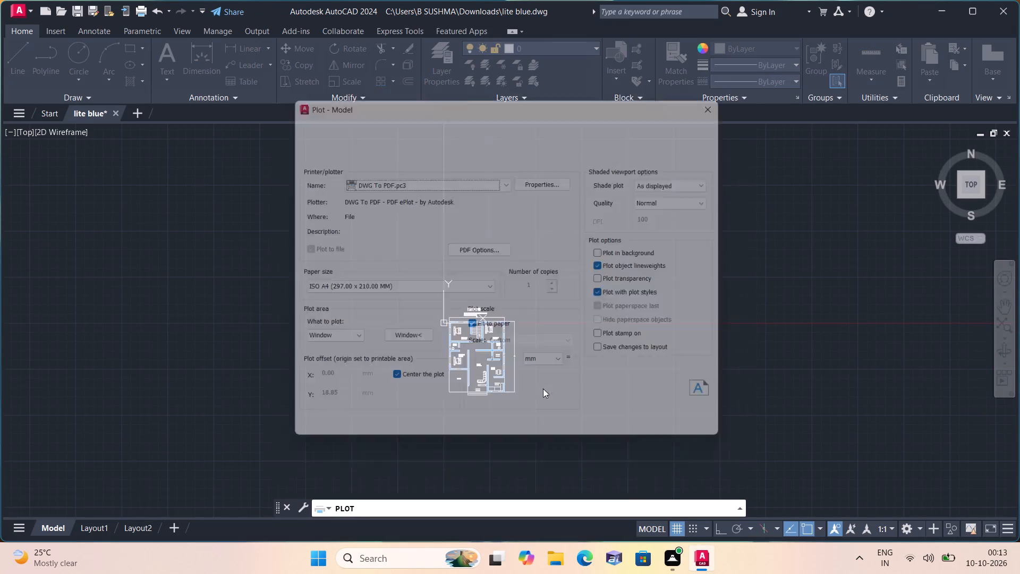
Apply the plot settings to the layout and plot the plan to lite blue-Model.pdf in the Documents folder.
click(517, 431)
click(591, 435)
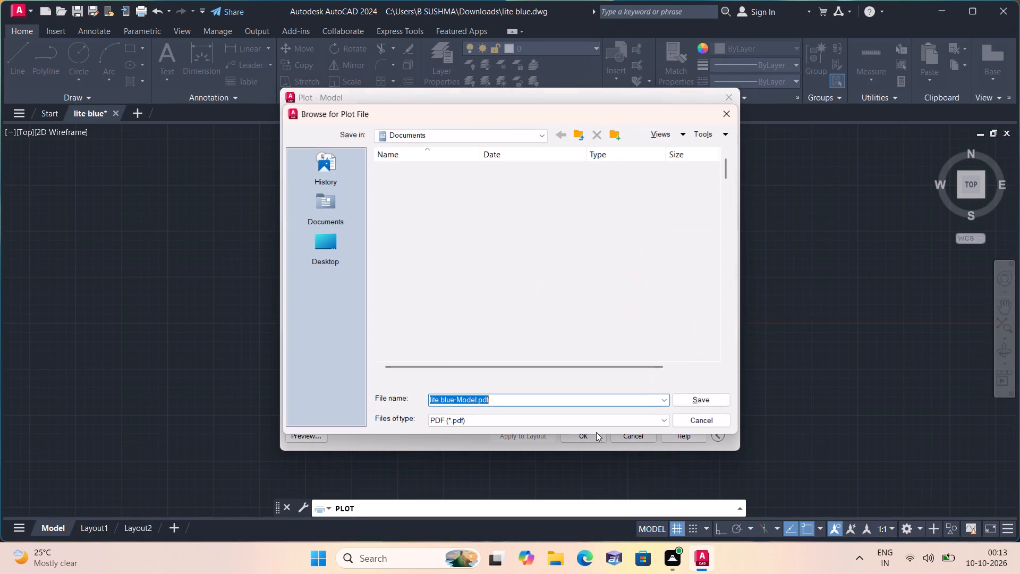
click(694, 399)
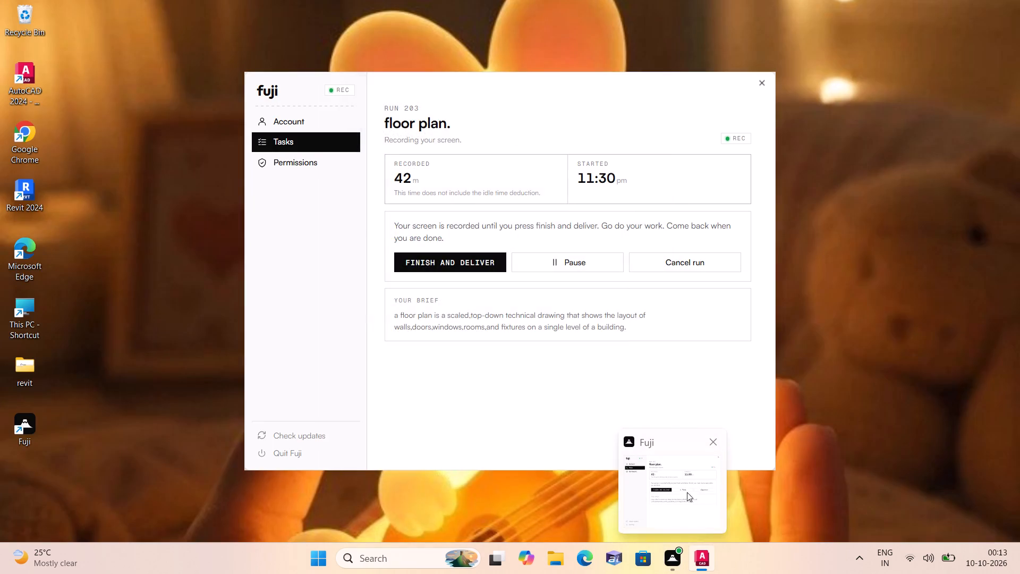
click(708, 293)
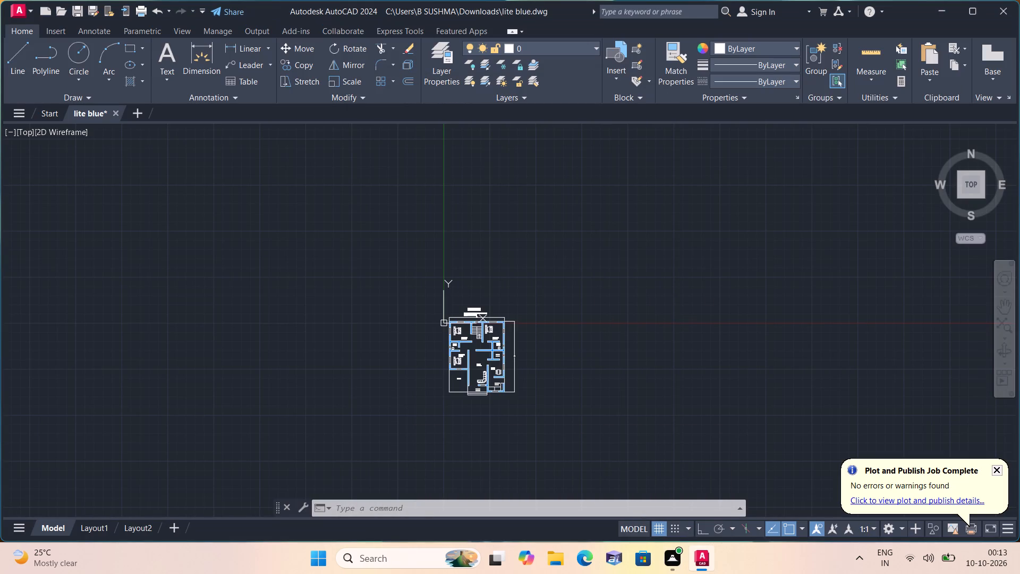